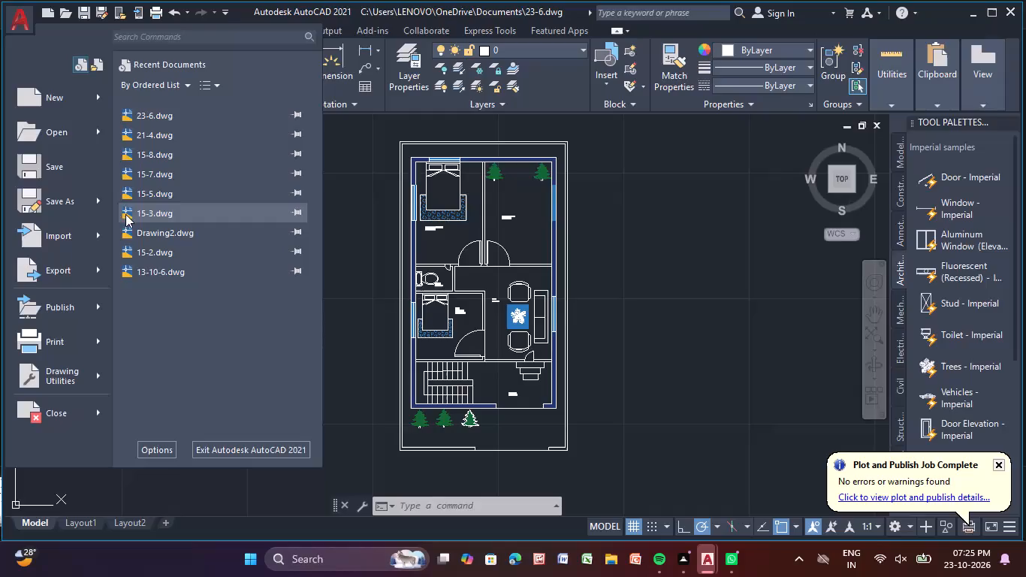
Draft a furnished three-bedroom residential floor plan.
Create a new drawing from the acadiso template.
{"action": "left_click", "coordinate": [48, 92]}
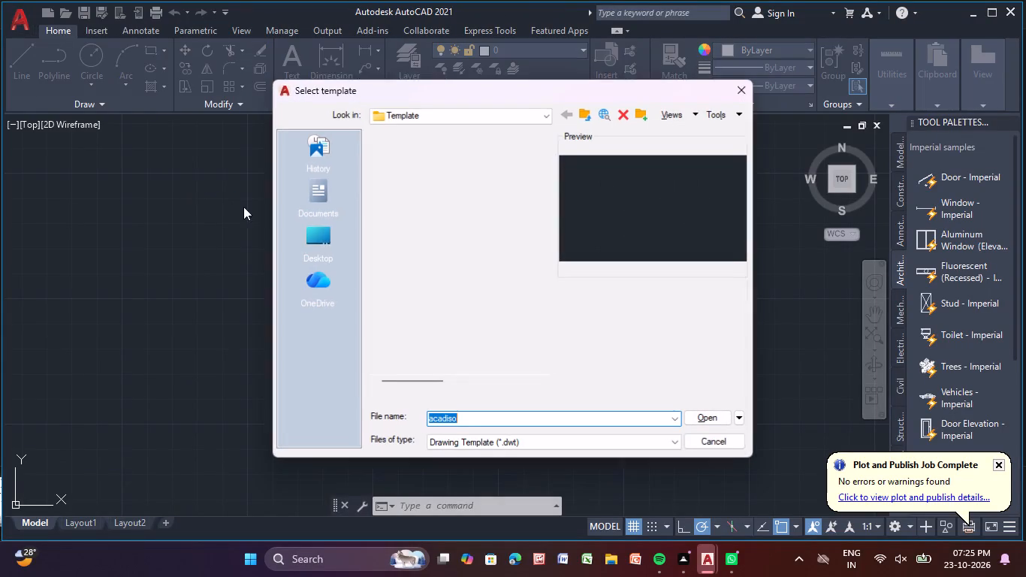
{"action": "left_click", "coordinate": [725, 418]}
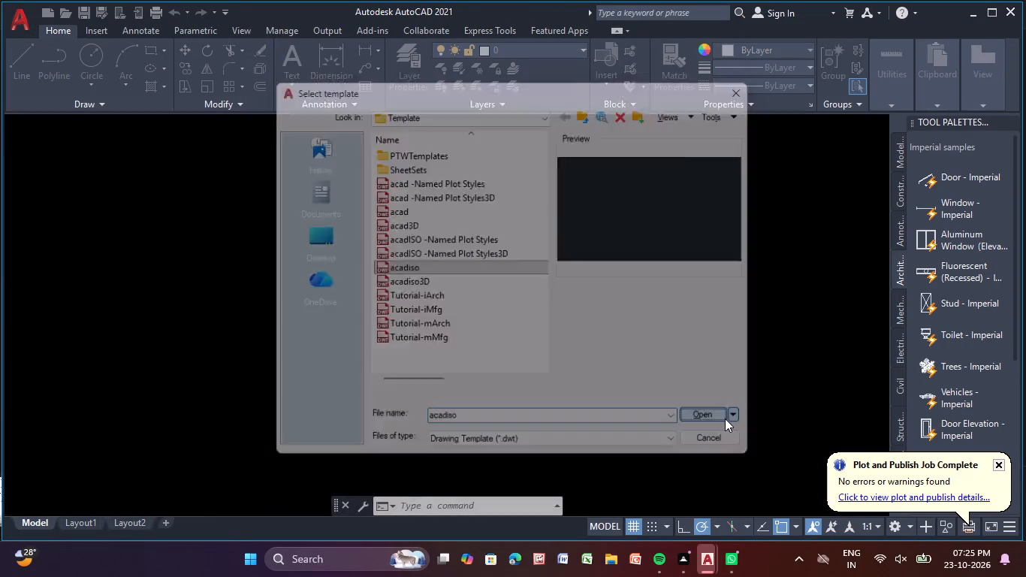
Open the program options and apply the existing file open and save settings.
{"action": "scroll", "coordinate": [426, 221], "scroll_direction": "up", "scroll_amount": 1}
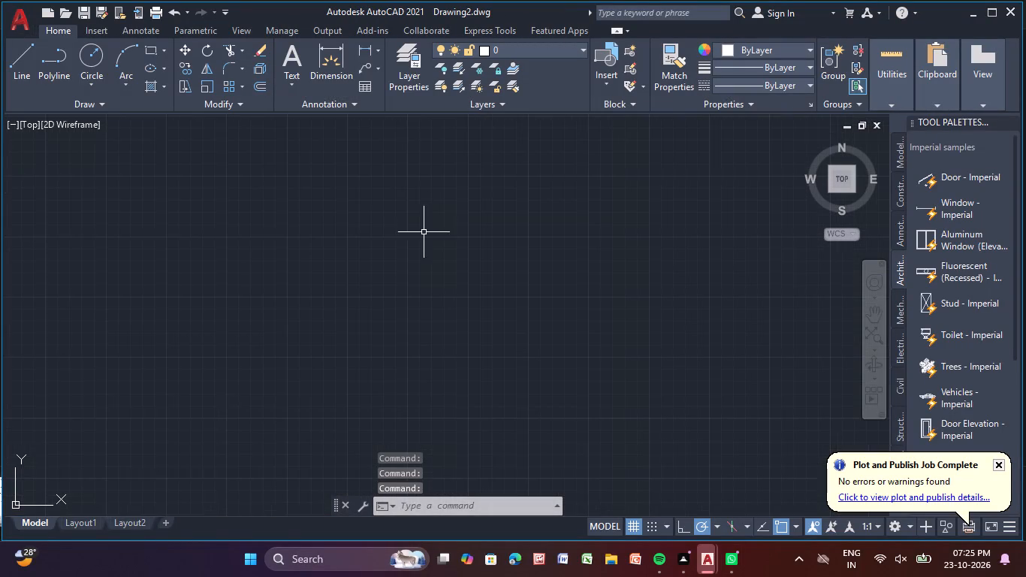
{"action": "scroll", "coordinate": [424, 232], "scroll_direction": "up", "scroll_amount": 9}
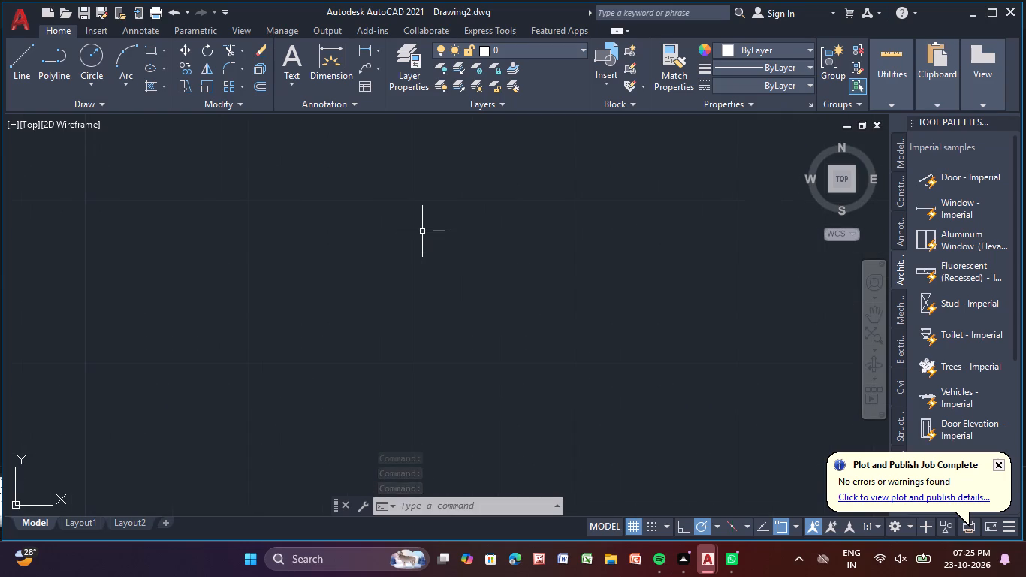
{"action": "type", "text": "op"}
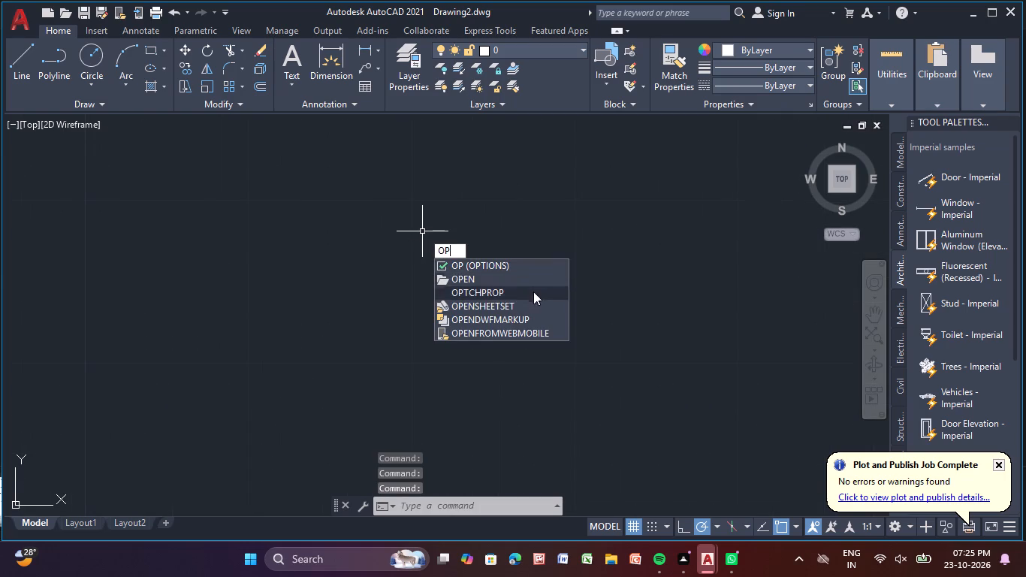
{"action": "left_click", "coordinate": [528, 264]}
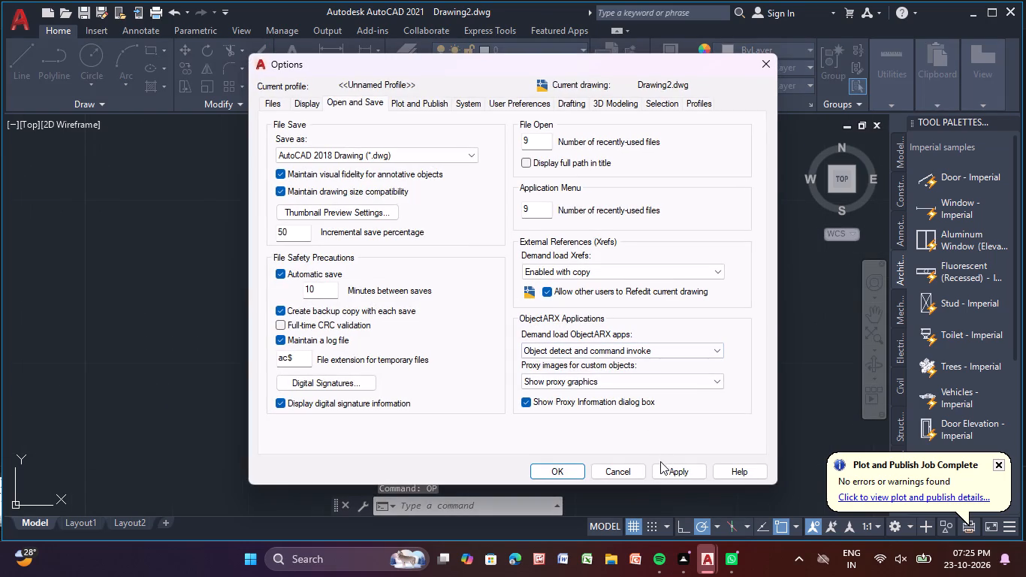
{"action": "left_click", "coordinate": [677, 467]}
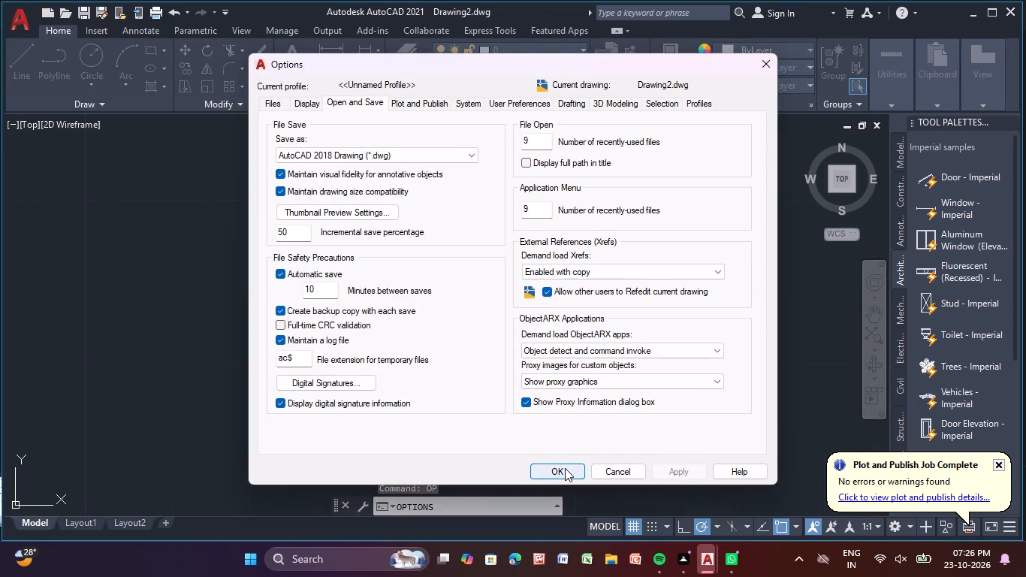
{"action": "left_click", "coordinate": [565, 468]}
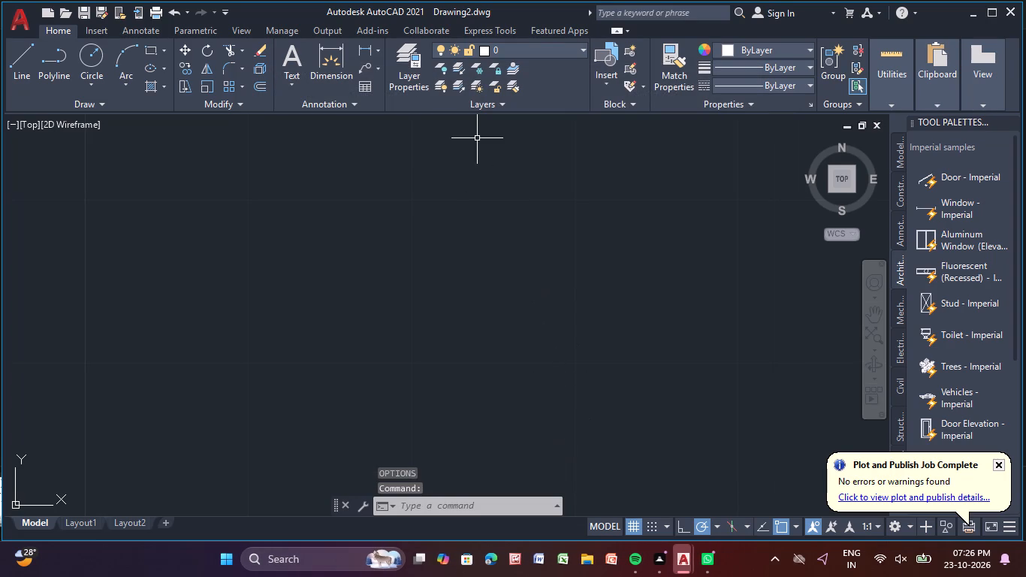
Configure the drawing units to Engineering length with 0'-0.00" precision and an insertion scale in inches.
{"action": "type", "text": "un"}
{"action": "left_click", "coordinate": [547, 174]}
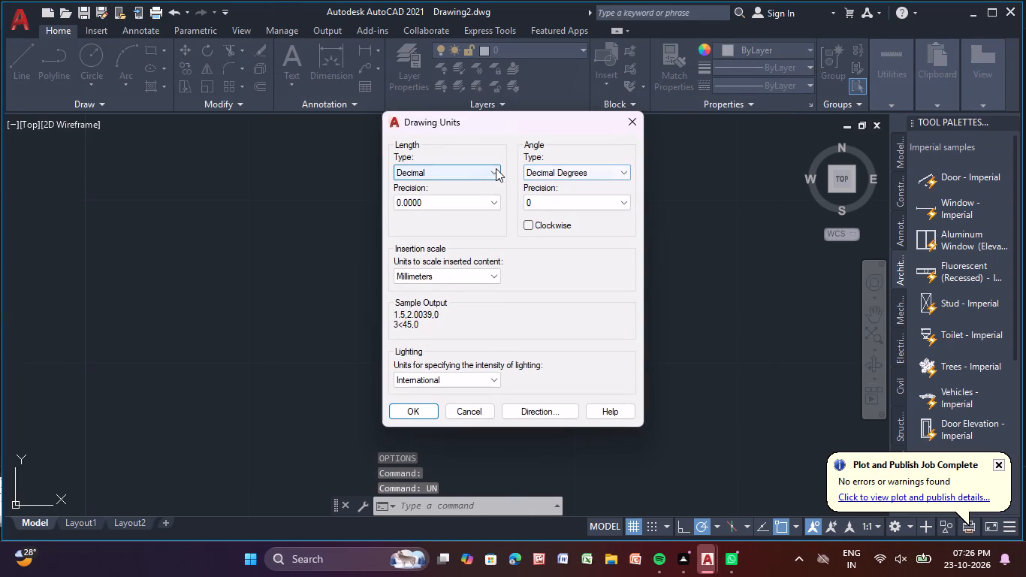
{"action": "left_click", "coordinate": [496, 168]}
{"action": "left_click", "coordinate": [464, 201]}
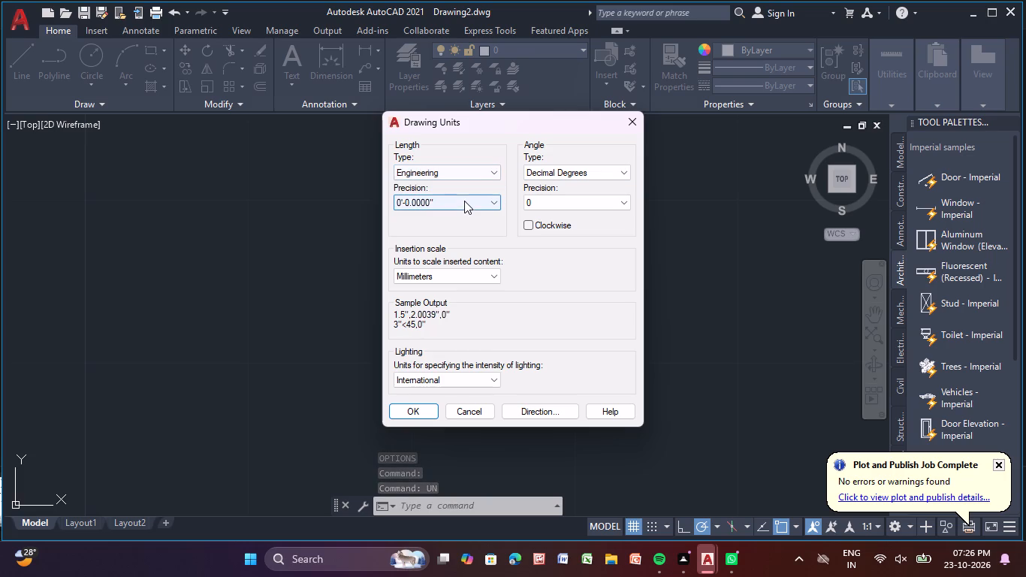
{"action": "left_click", "coordinate": [464, 201]}
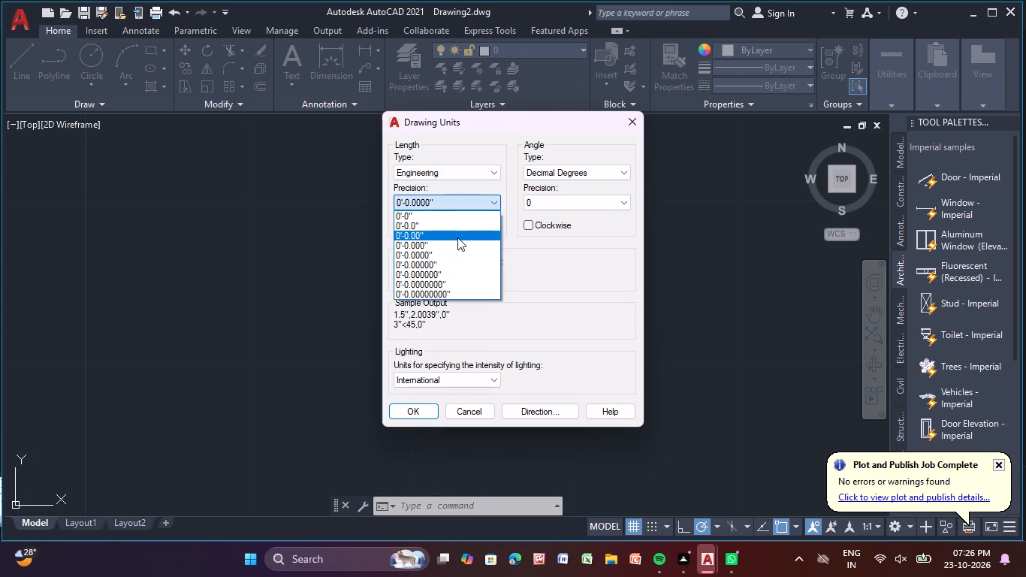
{"action": "left_click", "coordinate": [457, 237]}
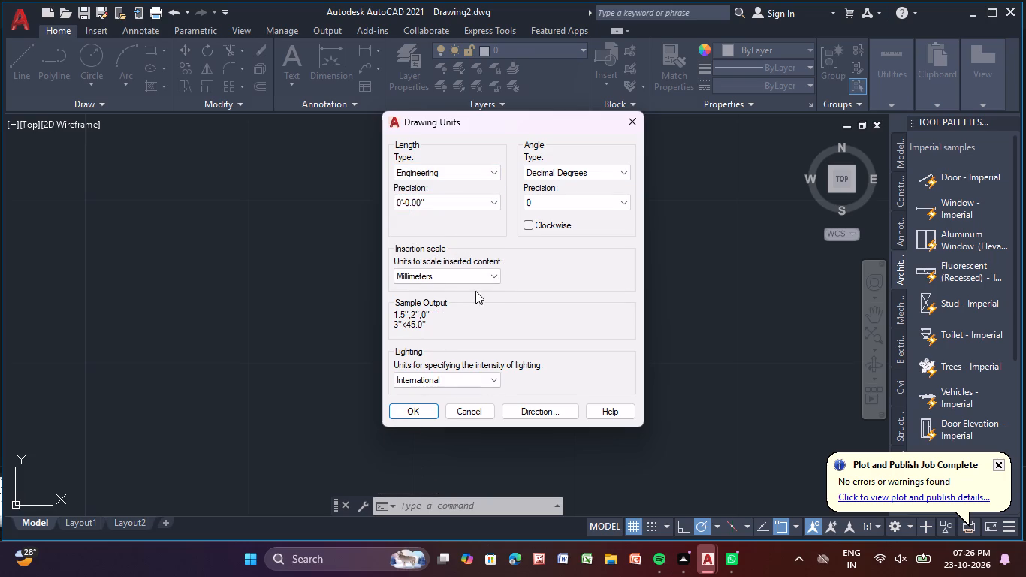
{"action": "left_click", "coordinate": [486, 279]}
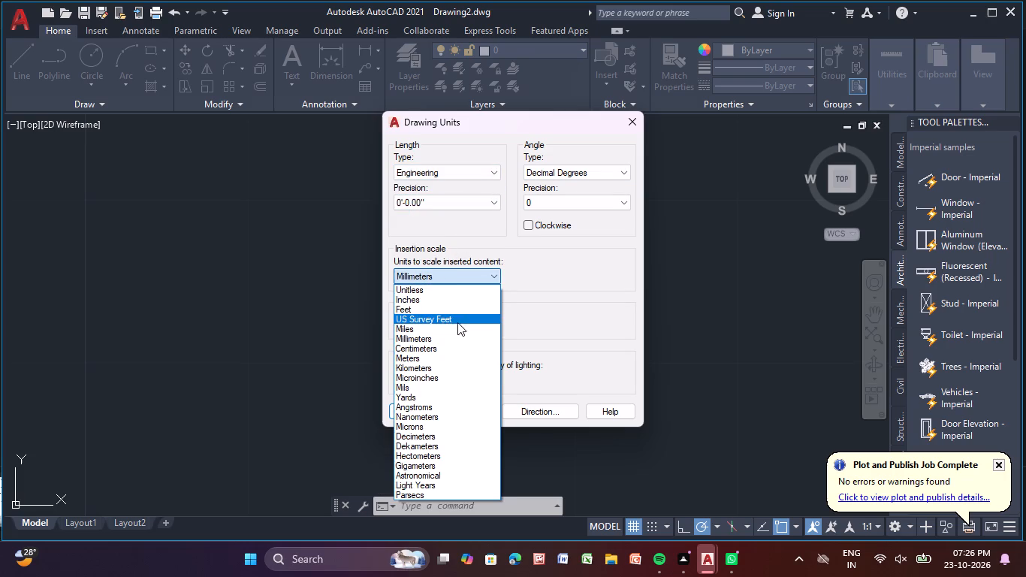
{"action": "left_click", "coordinate": [478, 304]}
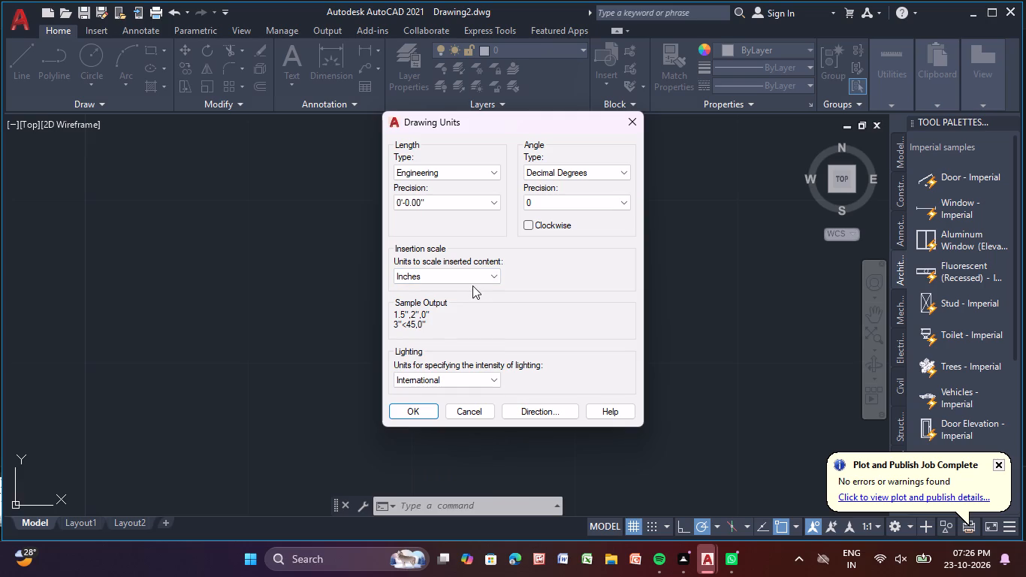
{"action": "left_click", "coordinate": [405, 413]}
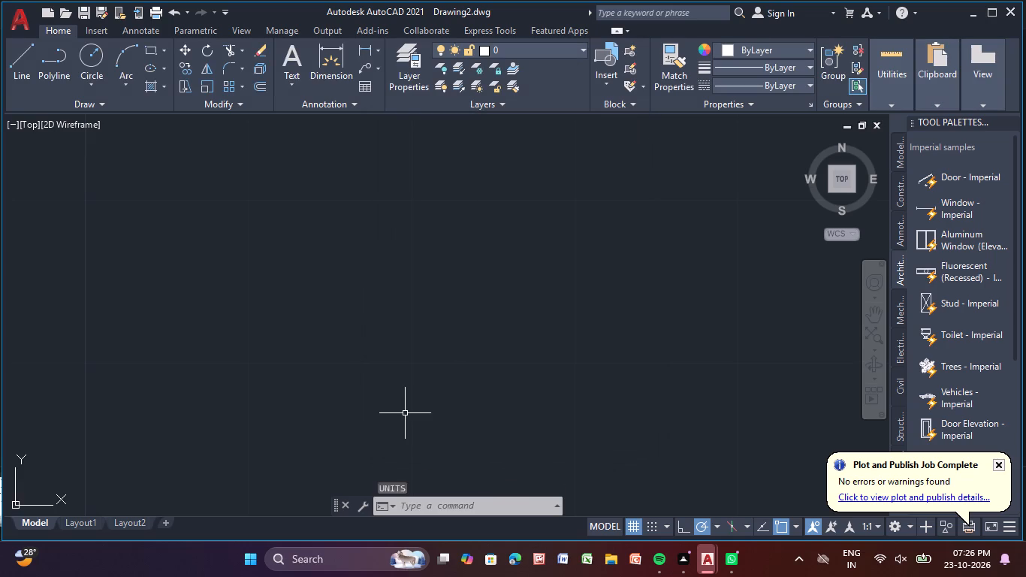
Modify the ISO-25 dimension style to Engineering primary units with 0'-0.00" precision and make it the current style.
{"action": "scroll", "coordinate": [487, 88], "scroll_direction": "down", "scroll_amount": 1}
{"action": "middle_click_drag", "start_coordinate": [447, 165], "coordinate": [369, 448]}
{"action": "middle_click_drag", "start_coordinate": [369, 448], "coordinate": [557, 192]}
{"action": "middle_click_drag", "start_coordinate": [557, 192], "coordinate": [417, 184]}
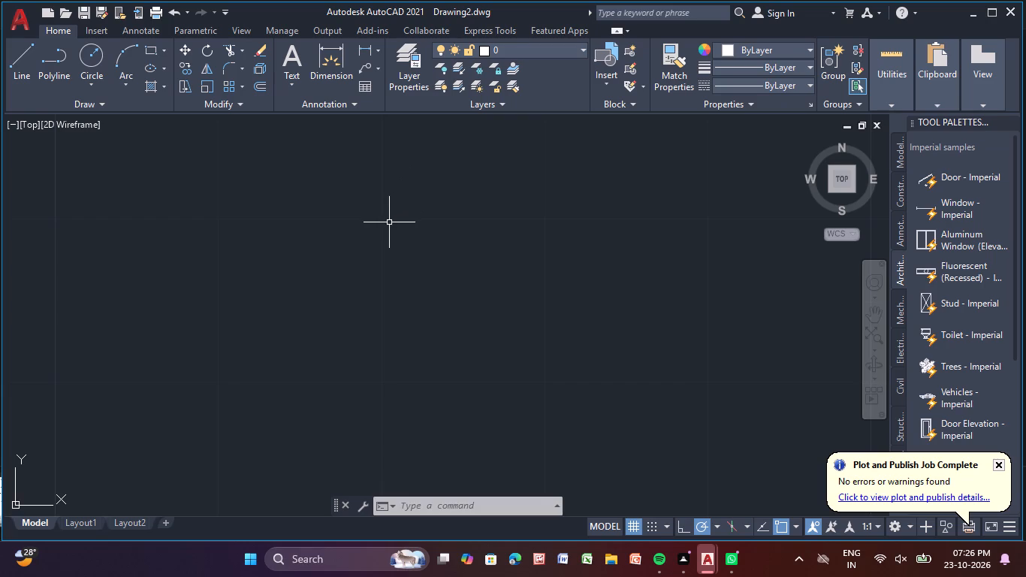
{"action": "type", "text": "ds"}
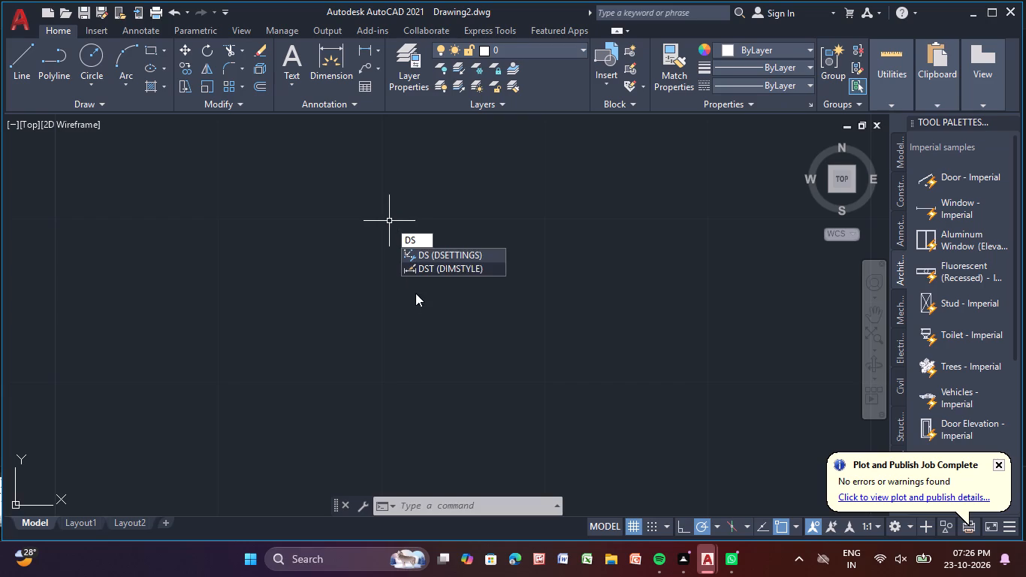
{"action": "left_click", "coordinate": [460, 267]}
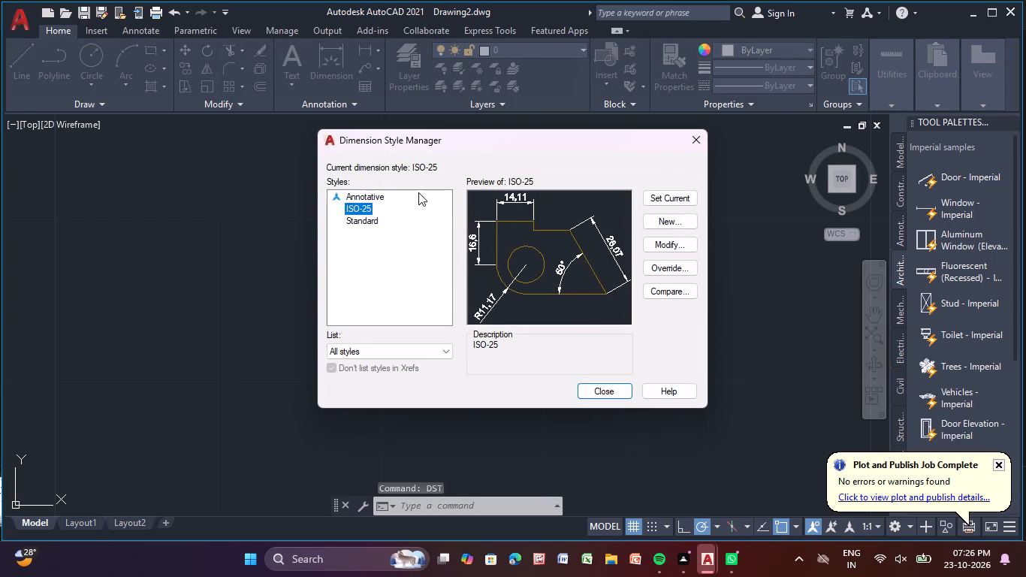
{"action": "left_click", "coordinate": [671, 246]}
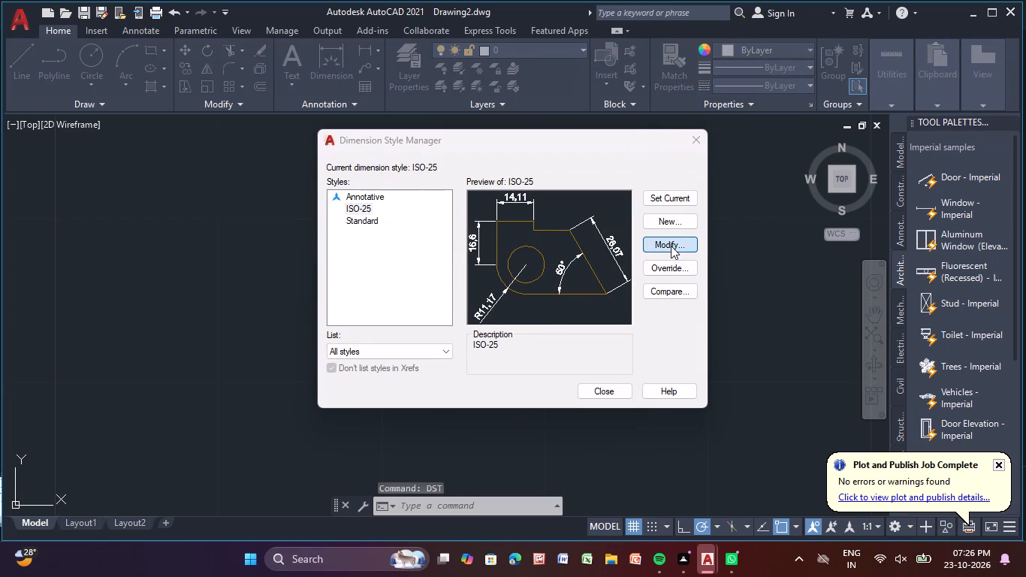
{"action": "left_click", "coordinate": [482, 138]}
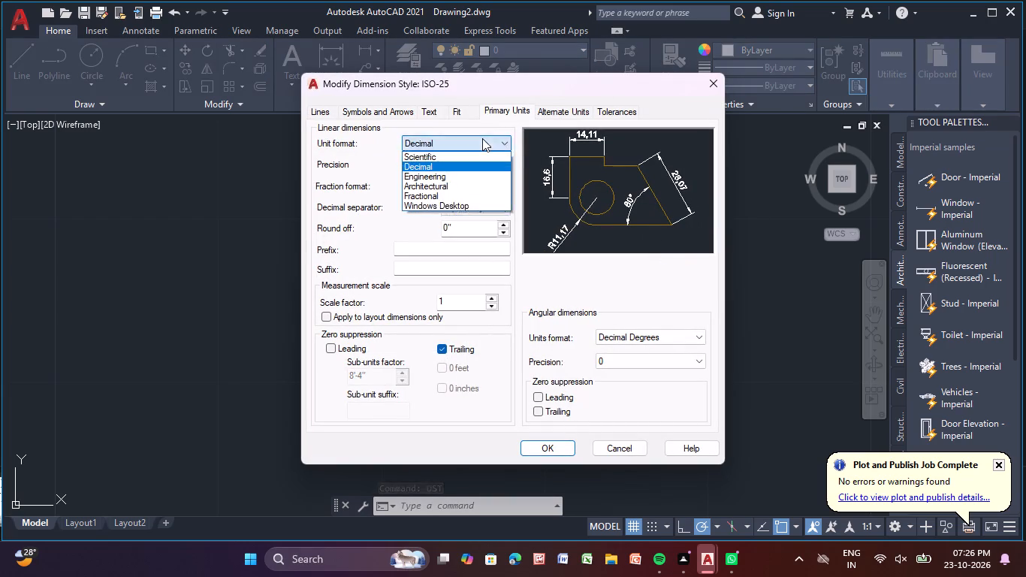
{"action": "left_click", "coordinate": [456, 177]}
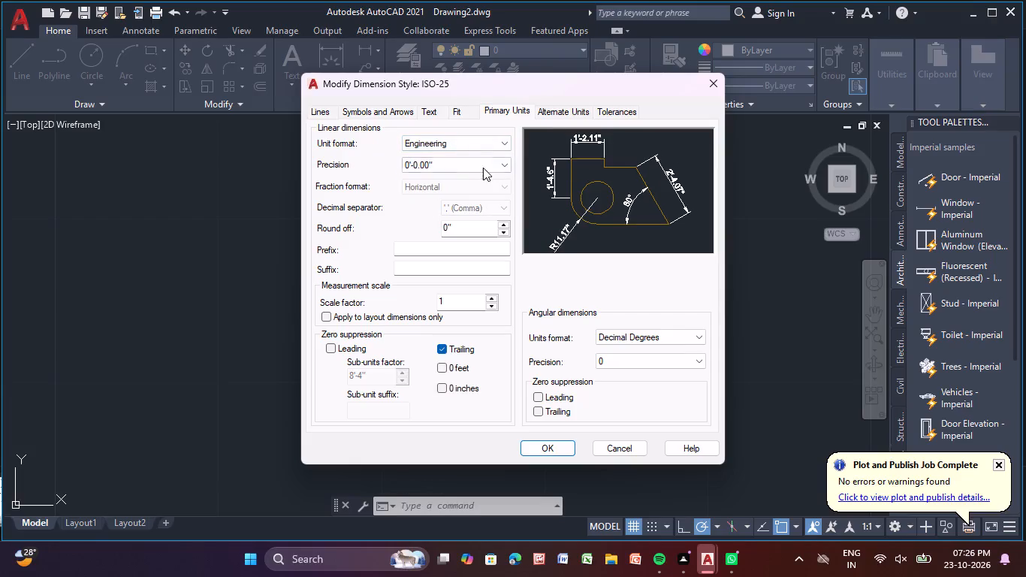
{"action": "left_click", "coordinate": [487, 166]}
{"action": "left_click", "coordinate": [464, 198]}
{"action": "left_click", "coordinate": [559, 448]}
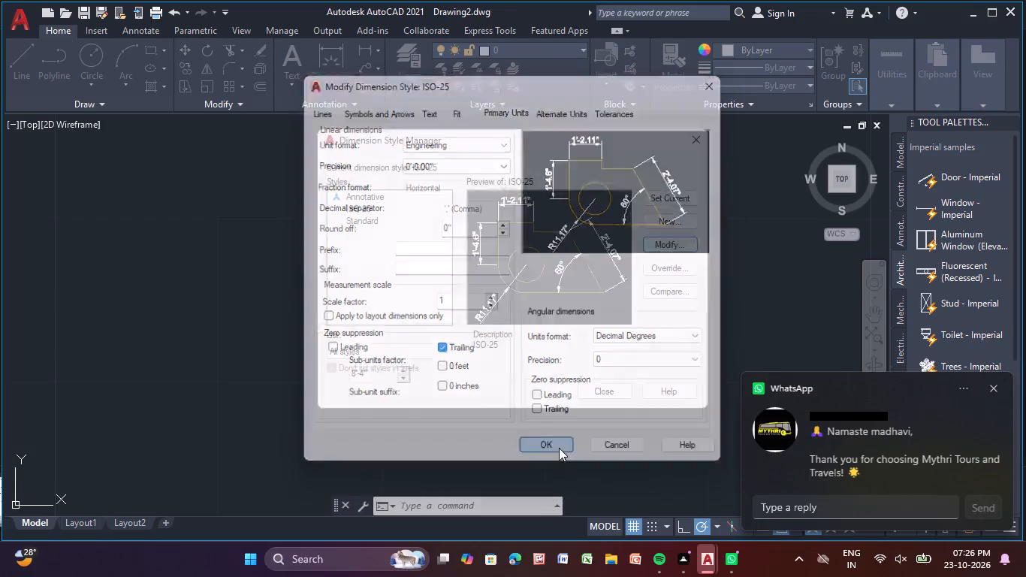
{"action": "left_click", "coordinate": [668, 196]}
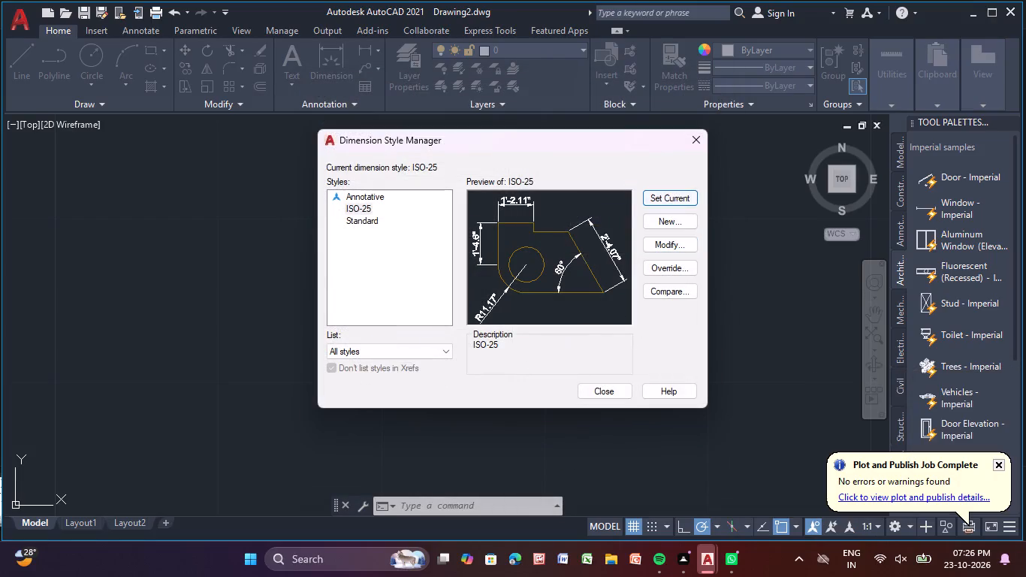
{"action": "left_click", "coordinate": [592, 395]}
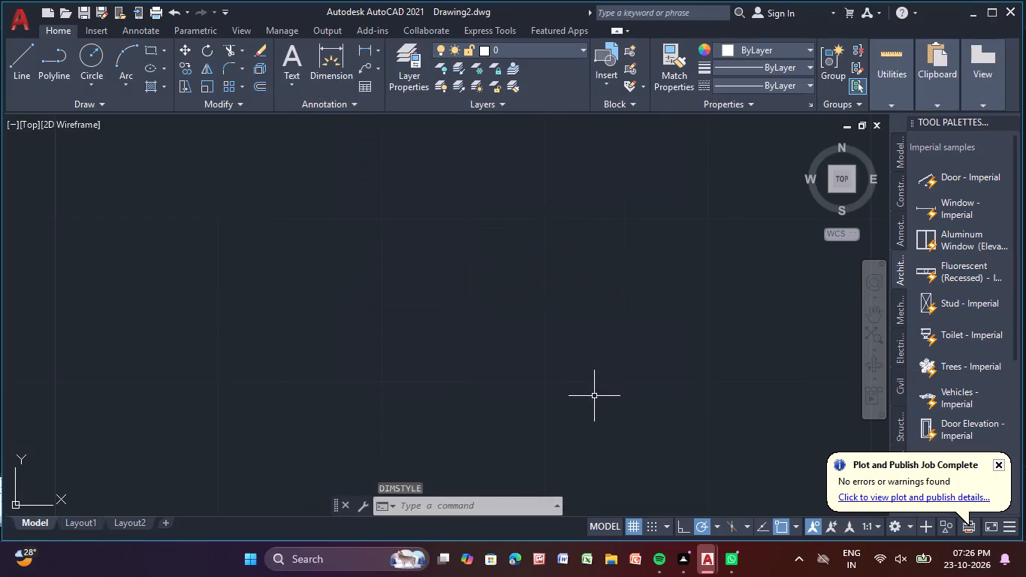
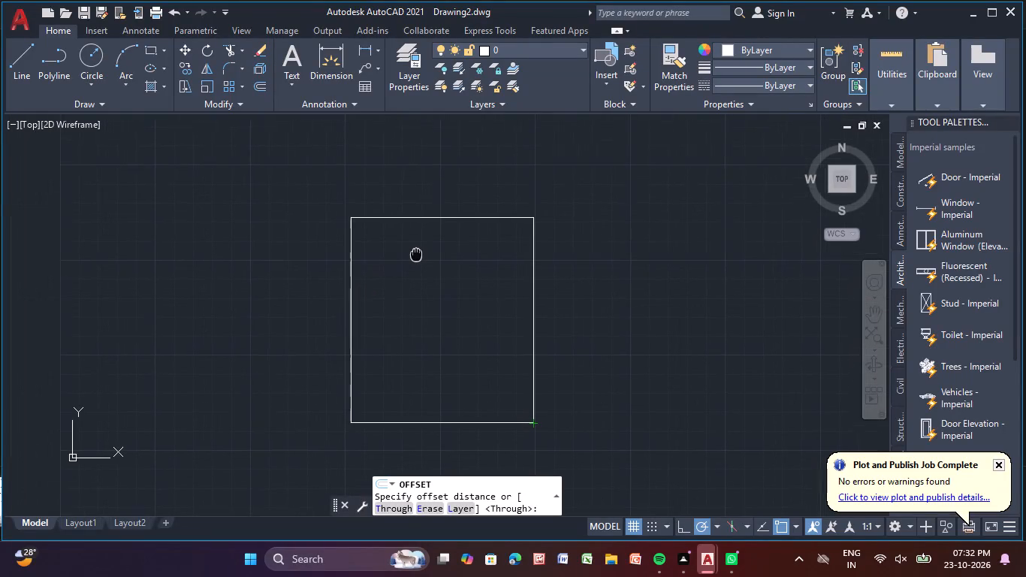
Offset the top and left edges of the square outline 9" inward with the Offset tool's Through option.
{"action": "left_click_drag", "start_coordinate": [263, 80], "coordinate": [263, 89]}
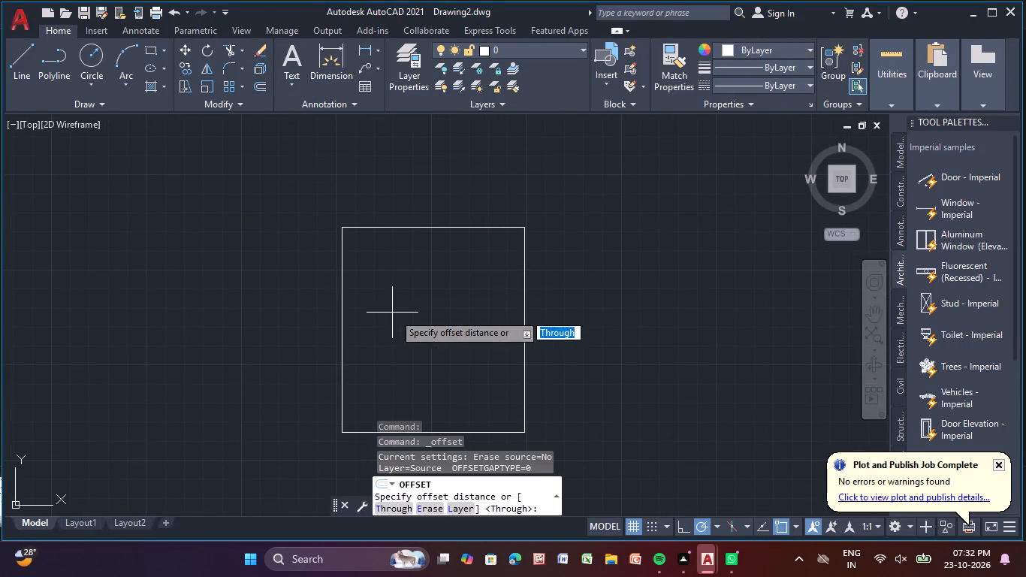
{"action": "key", "text": "Return"}
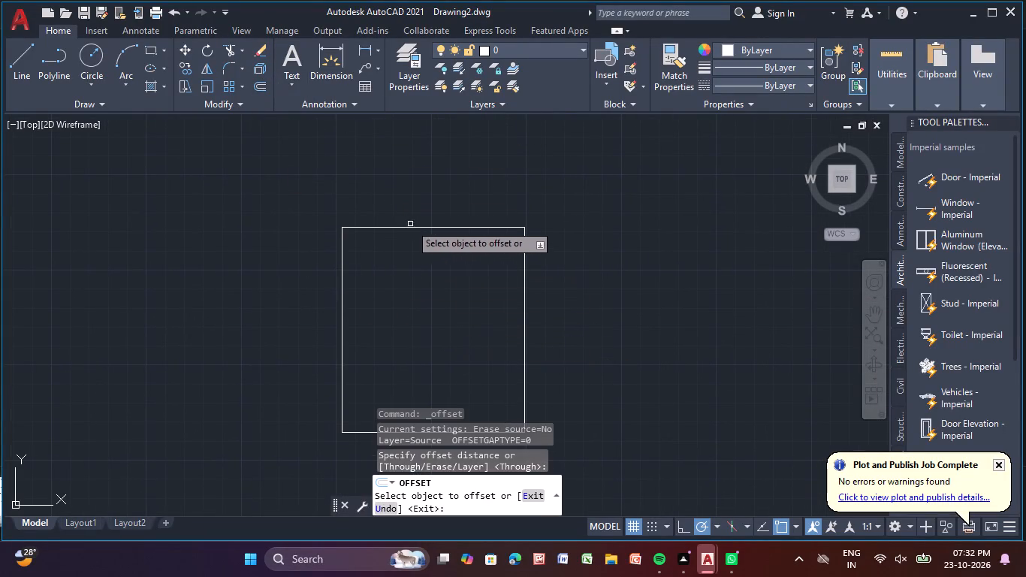
{"action": "left_click", "coordinate": [427, 228]}
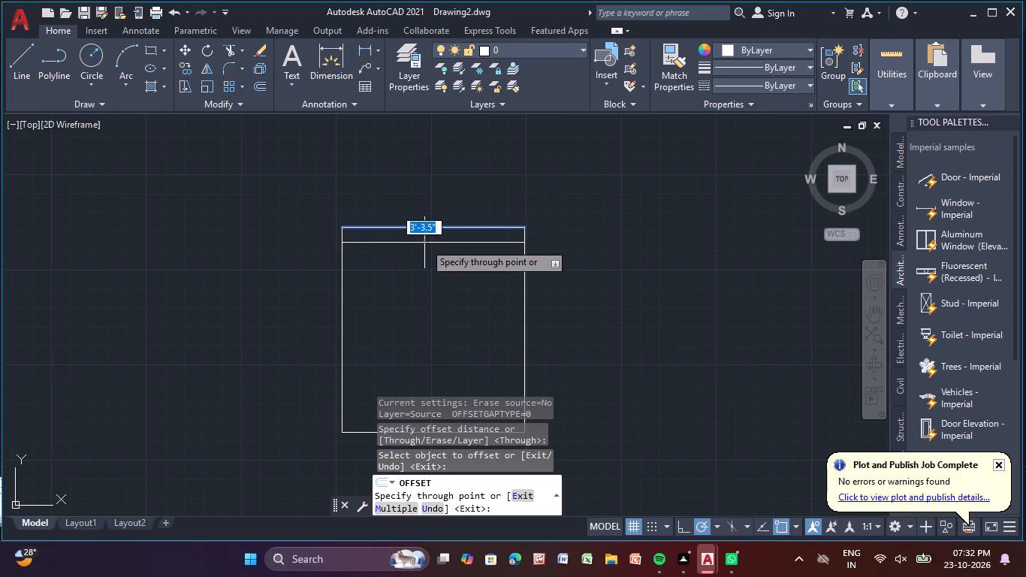
{"action": "key", "text": "9"}
{"action": "key", "text": "shift+quotedbl"}
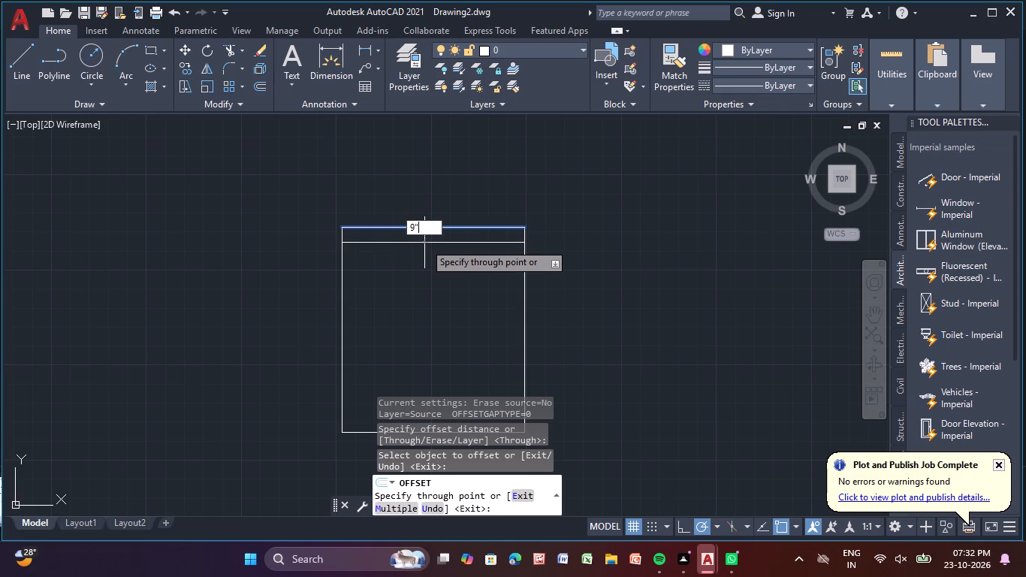
{"action": "key", "text": "Return"}
{"action": "middle_click_drag", "start_coordinate": [426, 246], "coordinate": [415, 198]}
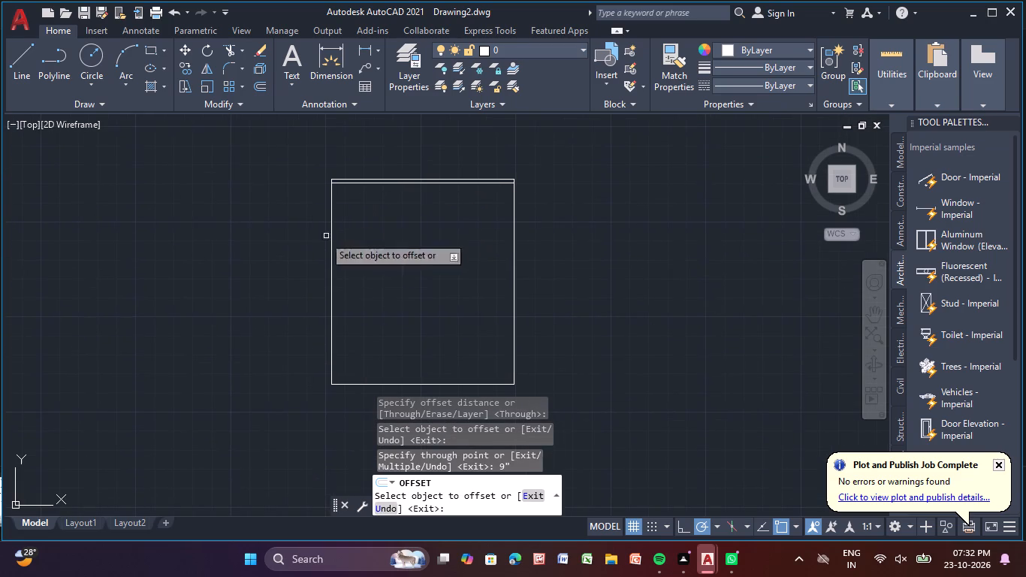
{"action": "left_click", "coordinate": [332, 260]}
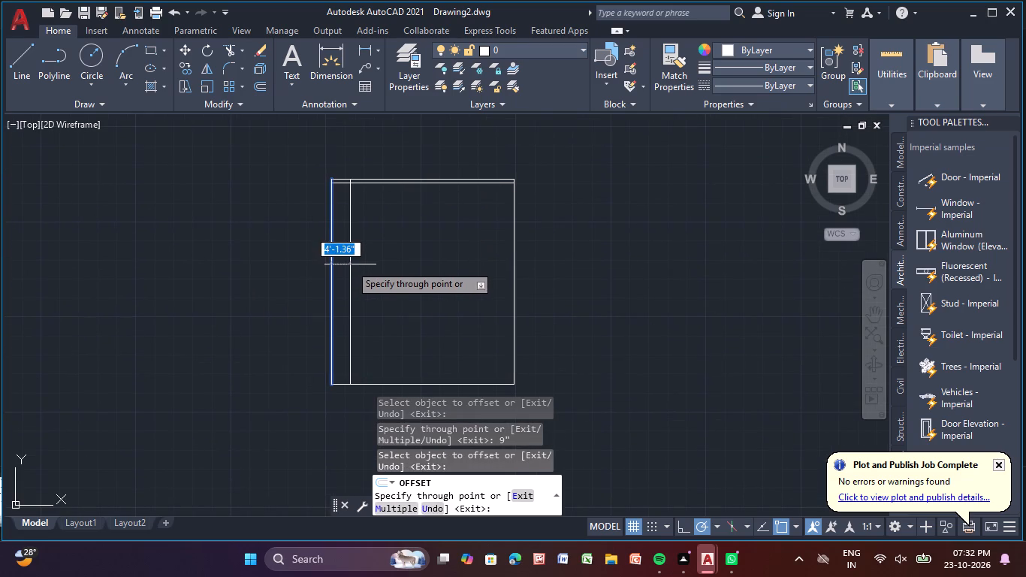
{"action": "key", "text": "9"}
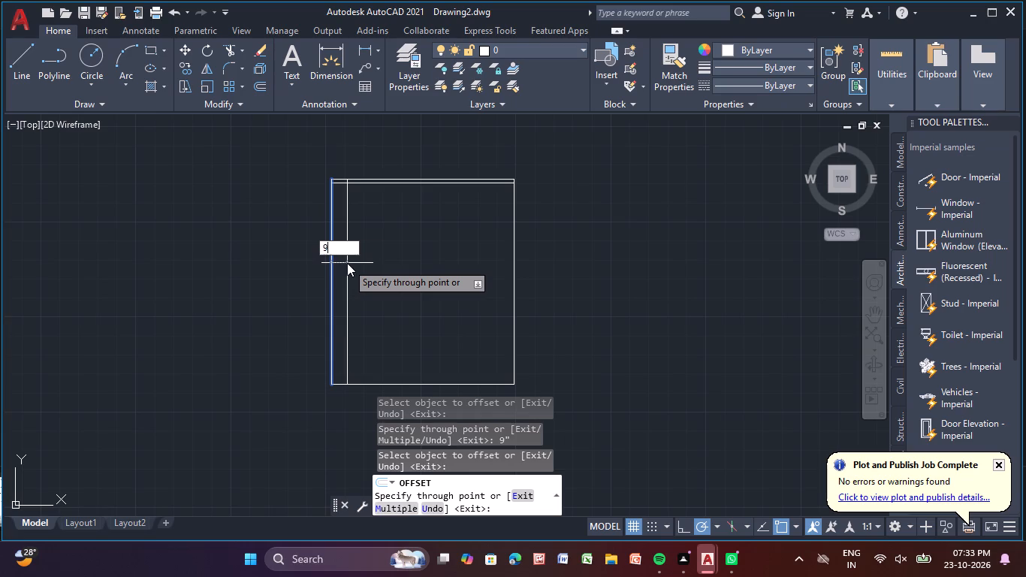
{"action": "key", "text": "shift+quotedbl"}
{"action": "key", "text": "Return"}
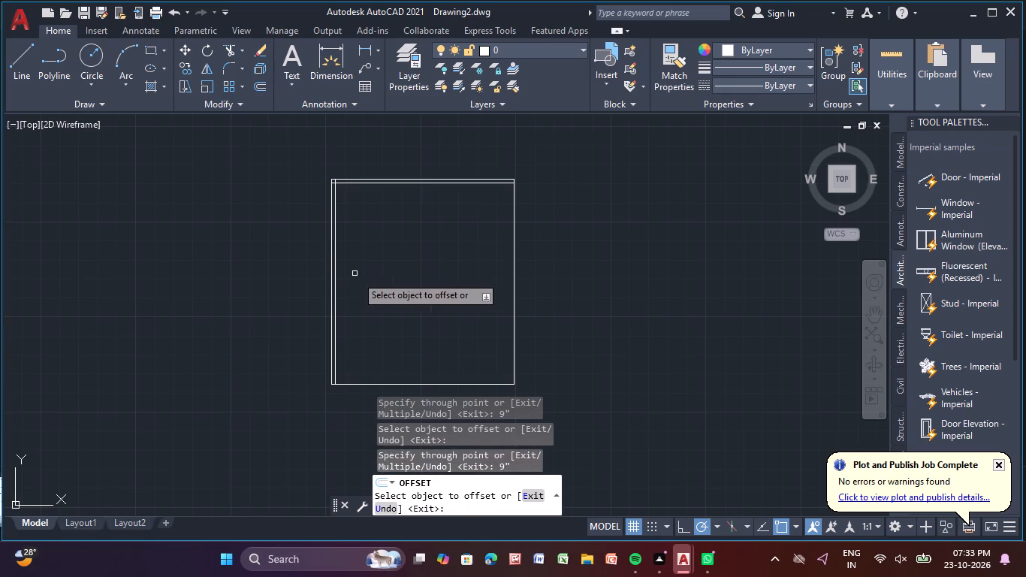
Offset the bottom and right edges of the square outline 9" inward to complete the wall thickness.
{"action": "left_click", "coordinate": [403, 386]}
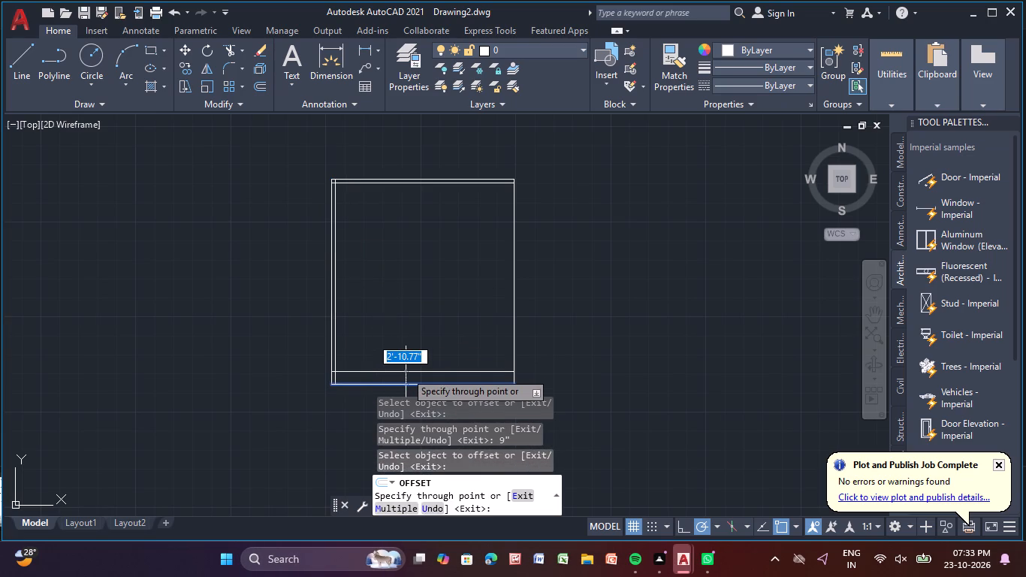
{"action": "key", "text": "9"}
{"action": "key", "text": "shift+quotedbl"}
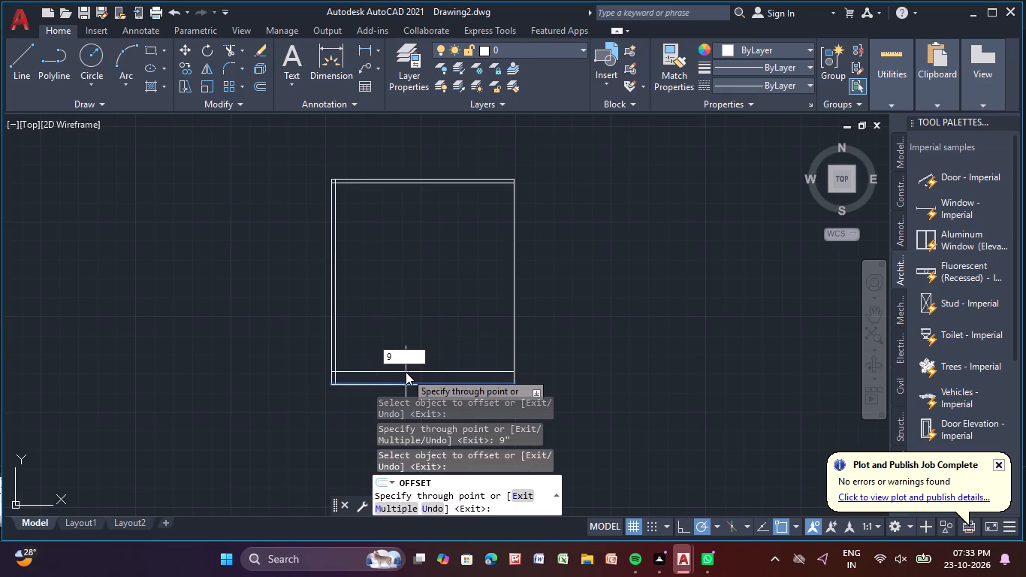
{"action": "key", "text": "Return"}
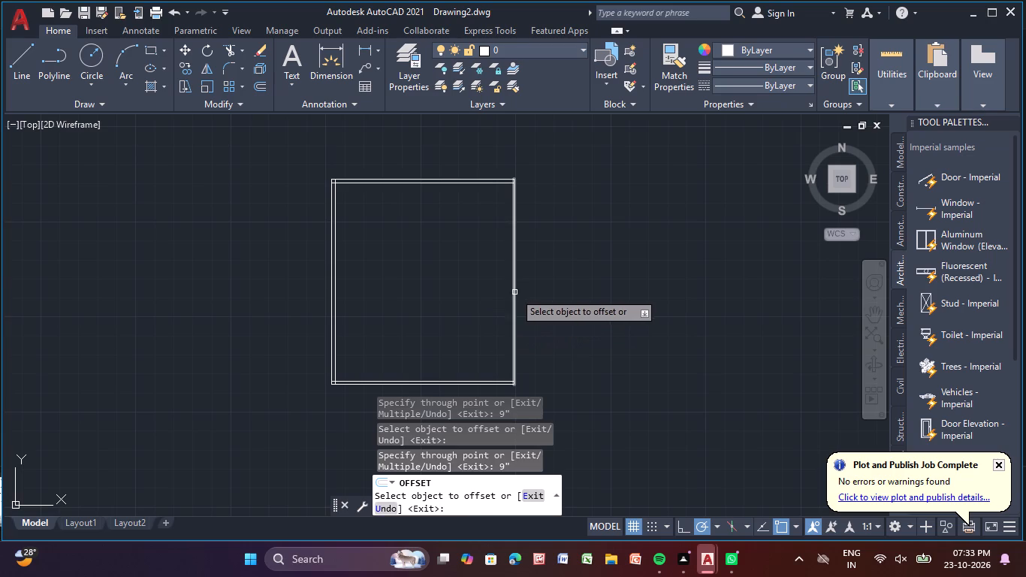
{"action": "left_click", "coordinate": [515, 293]}
{"action": "key", "text": "9"}
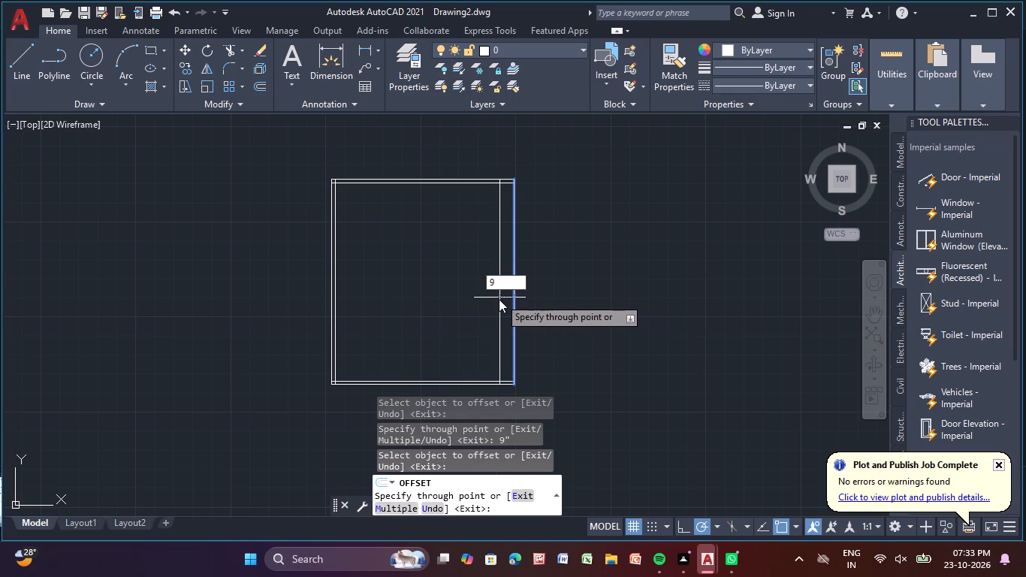
{"action": "key", "text": "shift+quotedbl"}
{"action": "key", "text": "Return"}
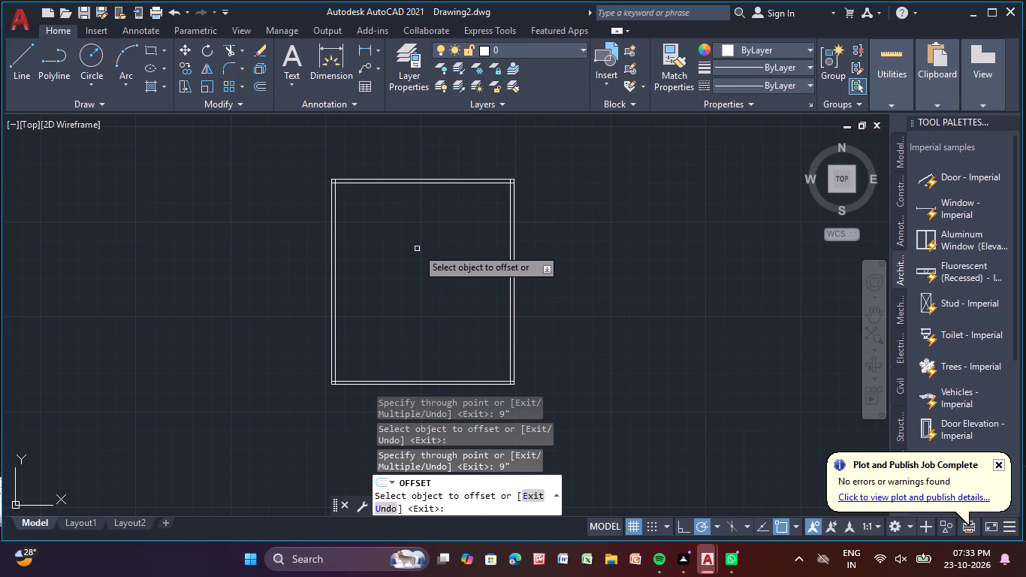
Offset the inner line of the left wall 16' into the room.
{"action": "middle_click_drag", "start_coordinate": [413, 237], "coordinate": [457, 319]}
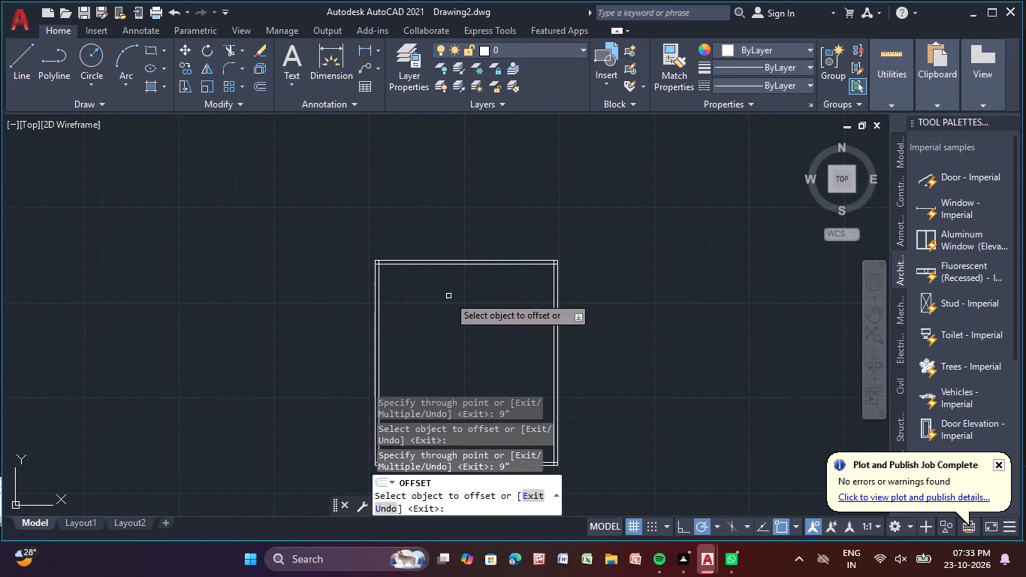
{"action": "middle_click_drag", "start_coordinate": [435, 282], "coordinate": [417, 321]}
{"action": "middle_click_drag", "start_coordinate": [406, 342], "coordinate": [378, 213]}
{"action": "middle_click_drag", "start_coordinate": [375, 213], "coordinate": [370, 280]}
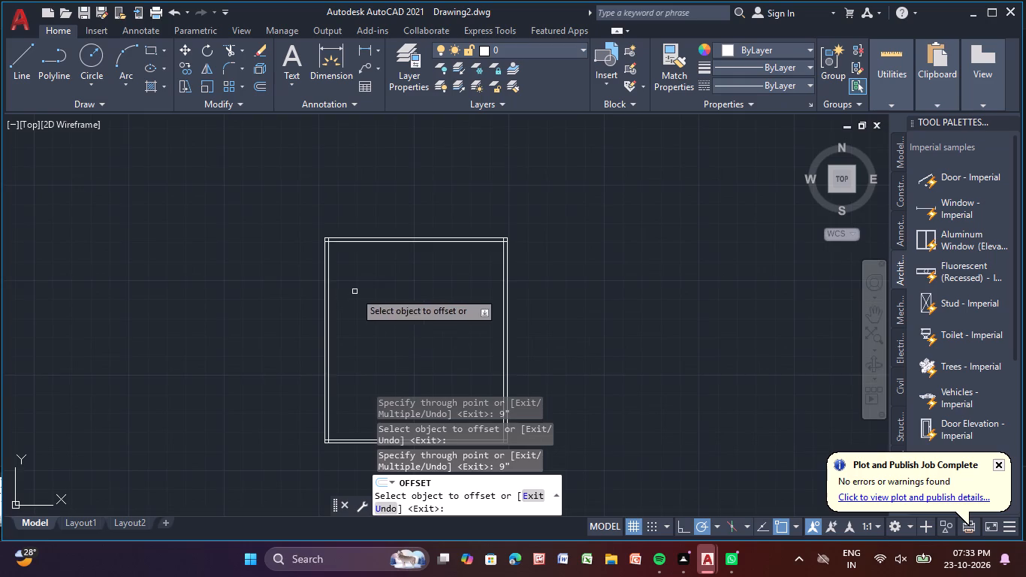
{"action": "scroll", "coordinate": [345, 291], "scroll_direction": "up", "scroll_amount": 2}
{"action": "middle_click_drag", "start_coordinate": [344, 257], "coordinate": [331, 302]}
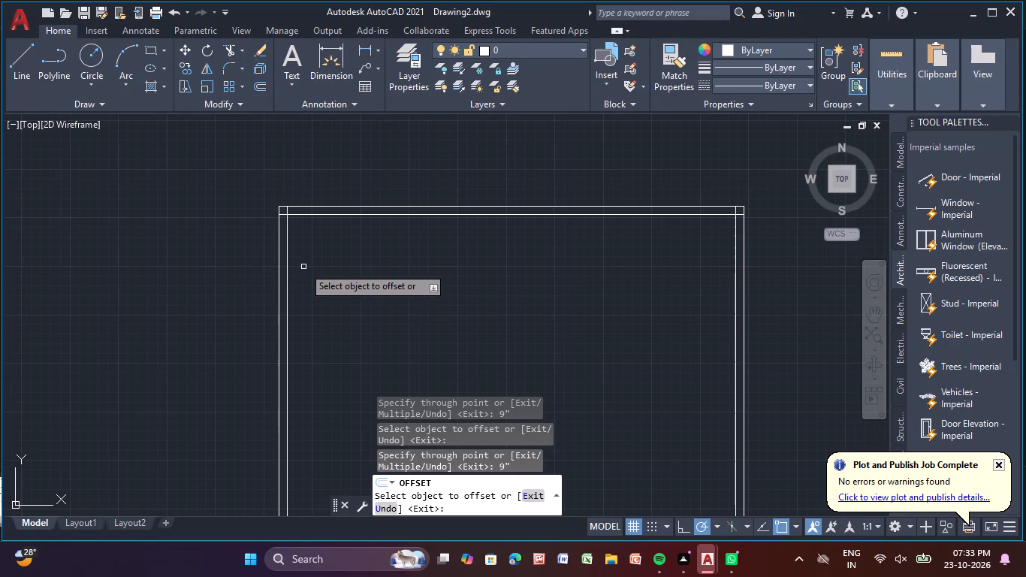
{"action": "middle_click_drag", "start_coordinate": [303, 266], "coordinate": [293, 302]}
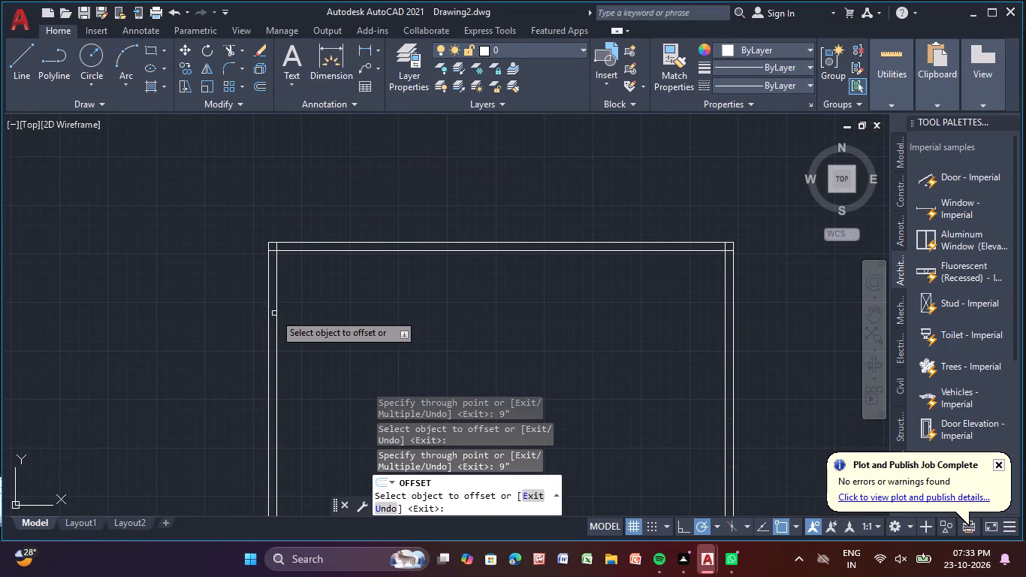
{"action": "left_click", "coordinate": [278, 311]}
{"action": "type", "text": "16"}
{"action": "key", "text": "apostrophe"}
{"action": "key", "text": "Return"}
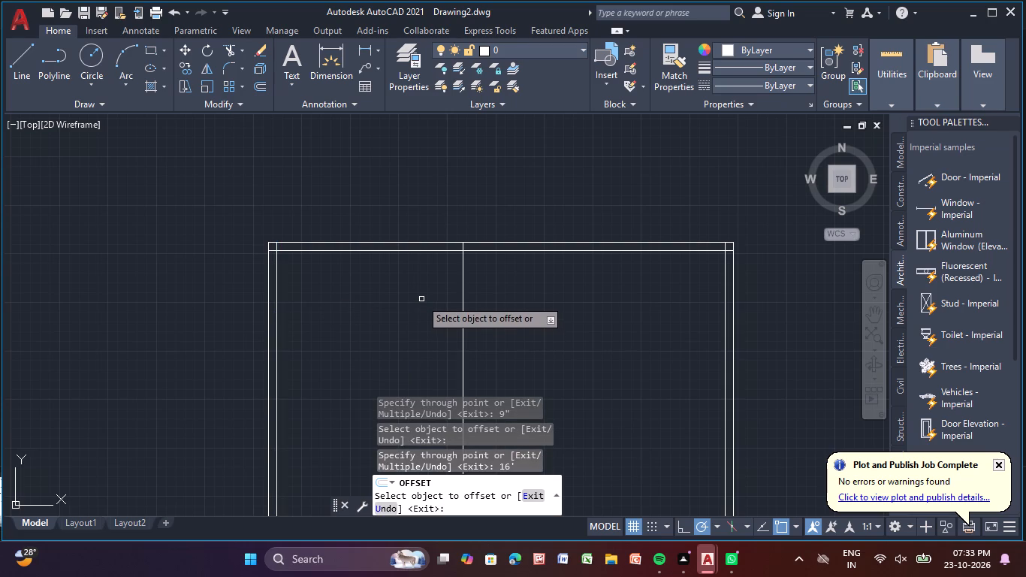
Offset the inner line of the top wall 14' downward.
{"action": "left_click", "coordinate": [401, 250]}
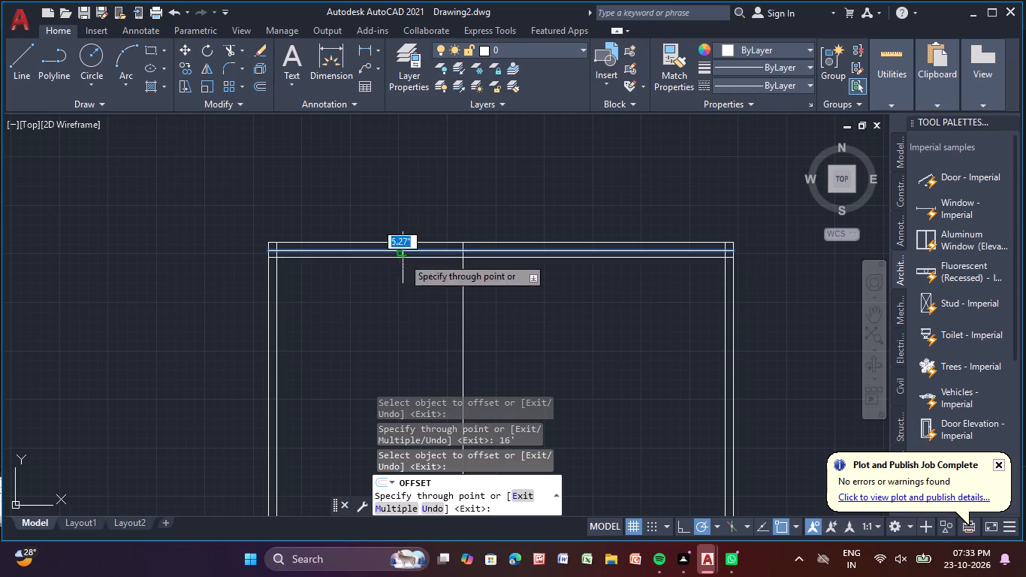
{"action": "key", "text": "1"}
{"action": "type", "text": "4'"}
{"action": "key", "text": "Return"}
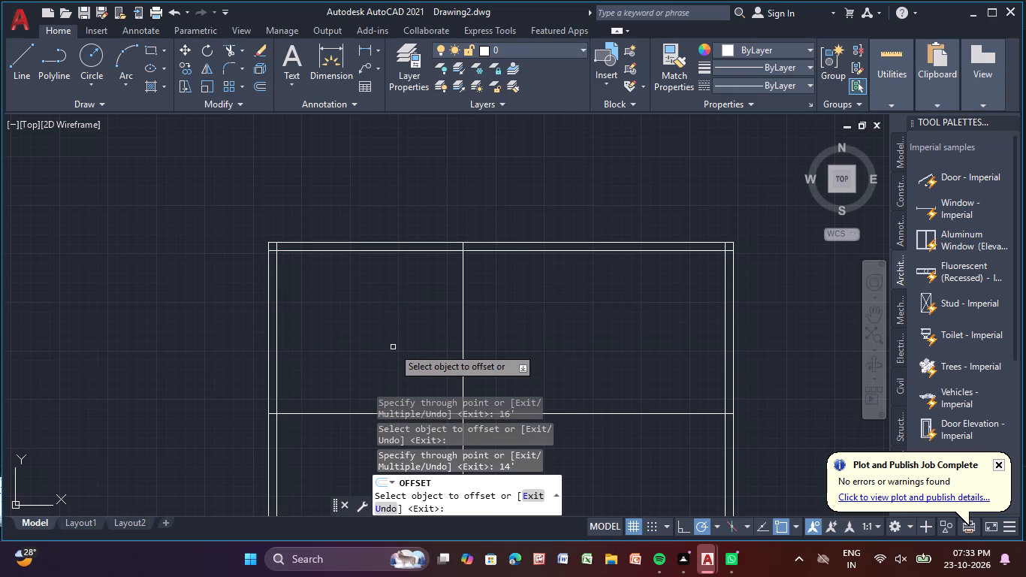
Offset the vertical interior line 6'-0" to the right, and offset that new line another 6'-0" to the right.
{"action": "scroll", "coordinate": [418, 222], "scroll_direction": "down", "scroll_amount": 1}
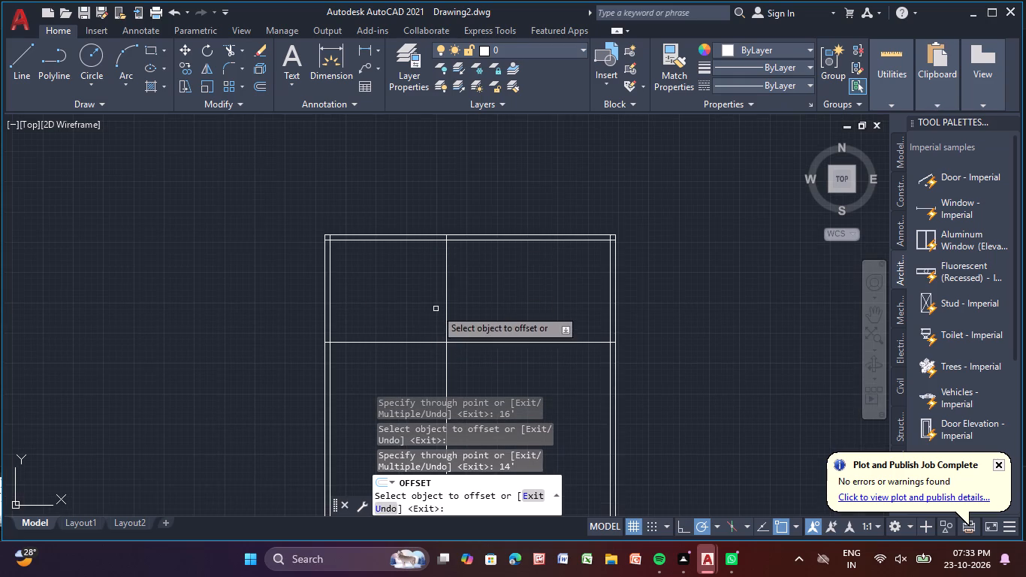
{"action": "middle_click_drag", "start_coordinate": [436, 309], "coordinate": [508, 270]}
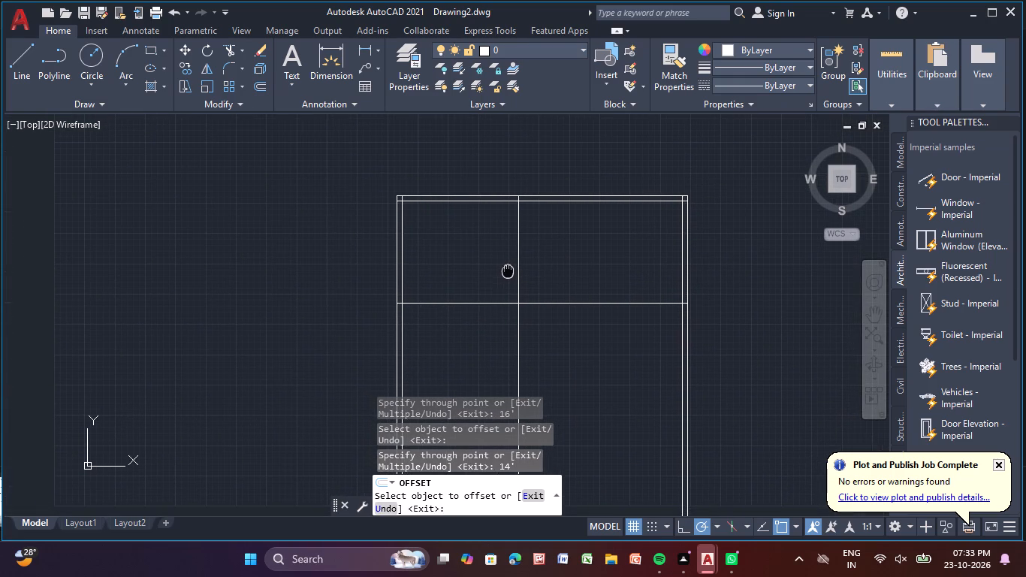
{"action": "middle_click_drag", "start_coordinate": [508, 270], "coordinate": [507, 269]}
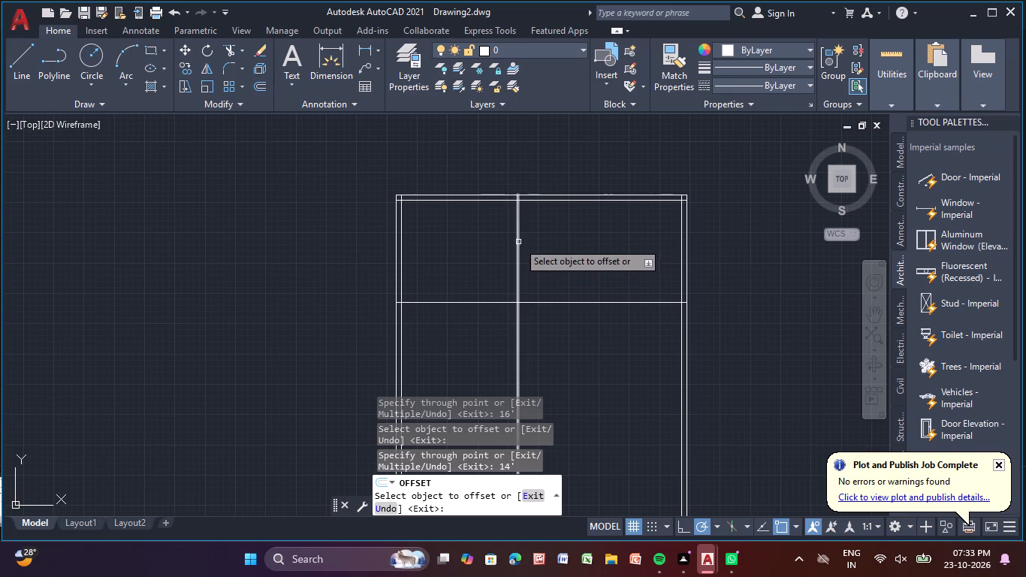
{"action": "left_click", "coordinate": [516, 235]}
{"action": "middle_click_drag", "start_coordinate": [606, 247], "coordinate": [514, 272]}
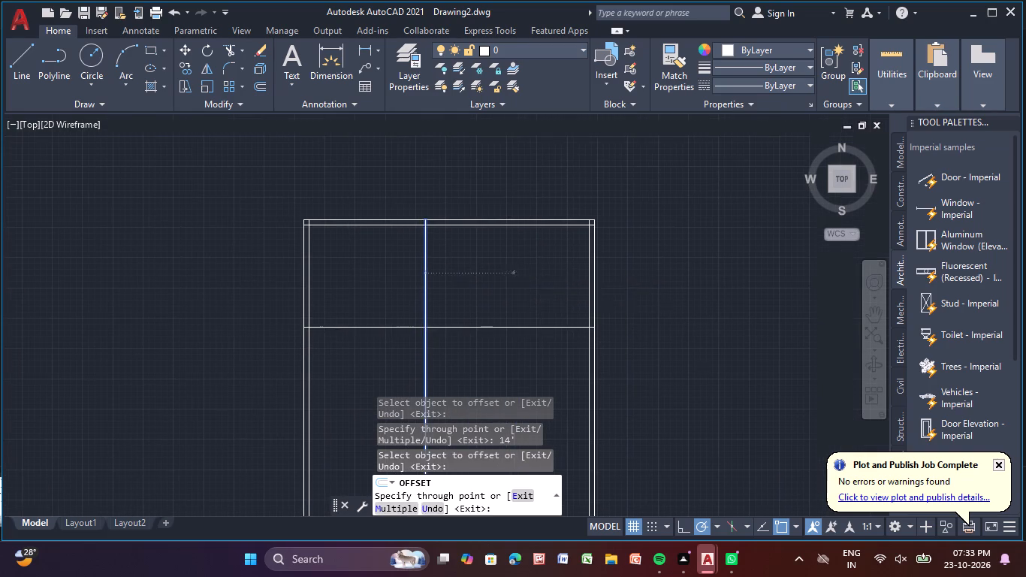
{"action": "type", "text": "6'-0\""}
{"action": "key", "text": "Return"}
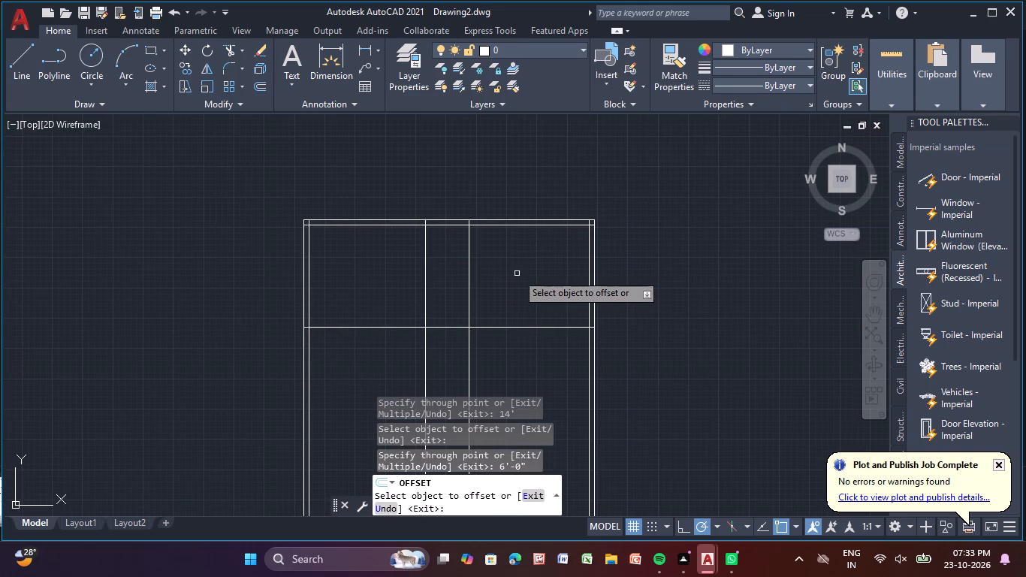
{"action": "left_click", "coordinate": [467, 262]}
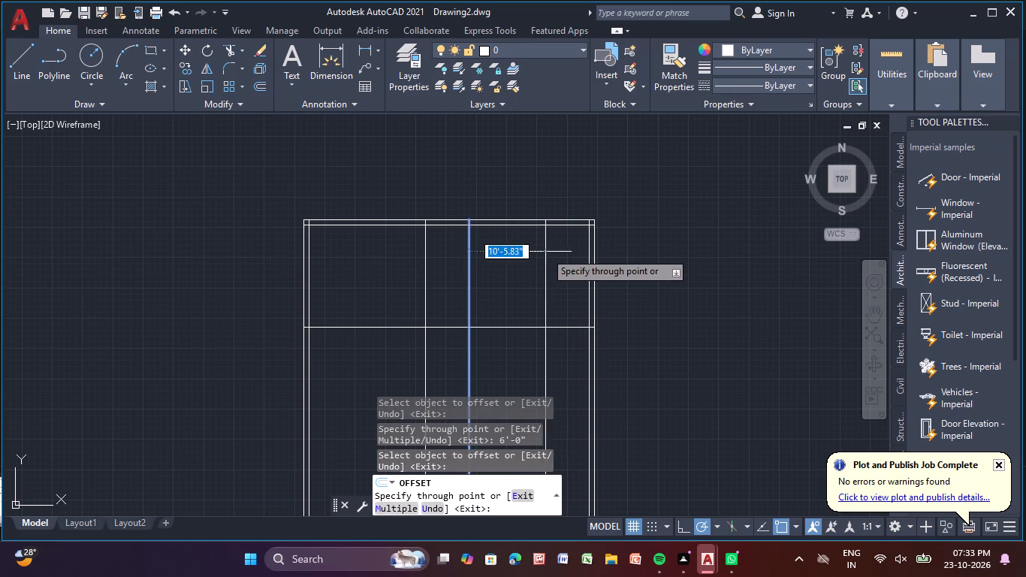
{"action": "type", "text": "6'-0"}
{"action": "key", "text": "shift+quotedbl"}
{"action": "key", "text": "Return"}
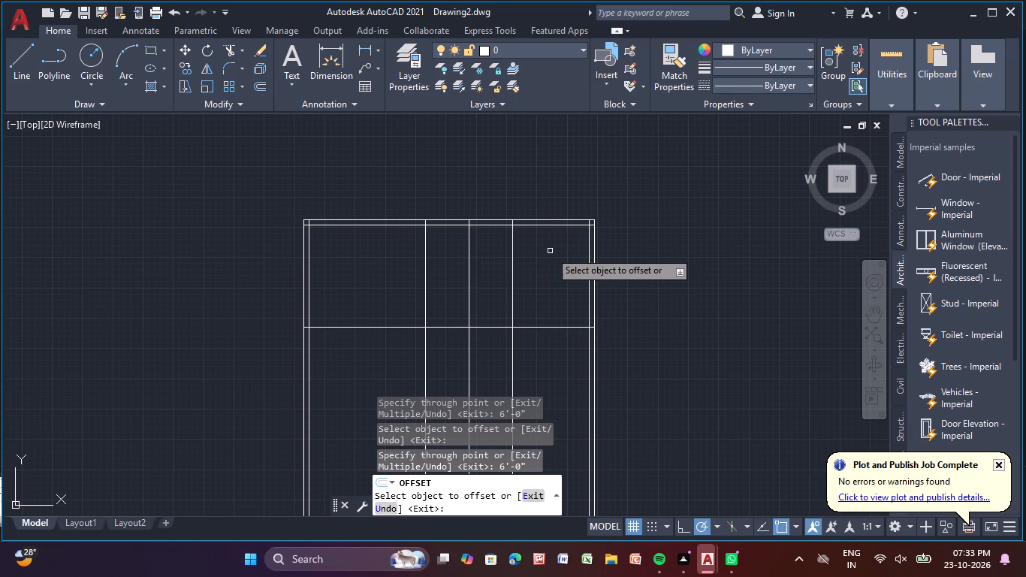
Offset the inner line of the top wall downward twice, once by 6'-0" and once by 7'-0".
{"action": "left_click", "coordinate": [498, 226]}
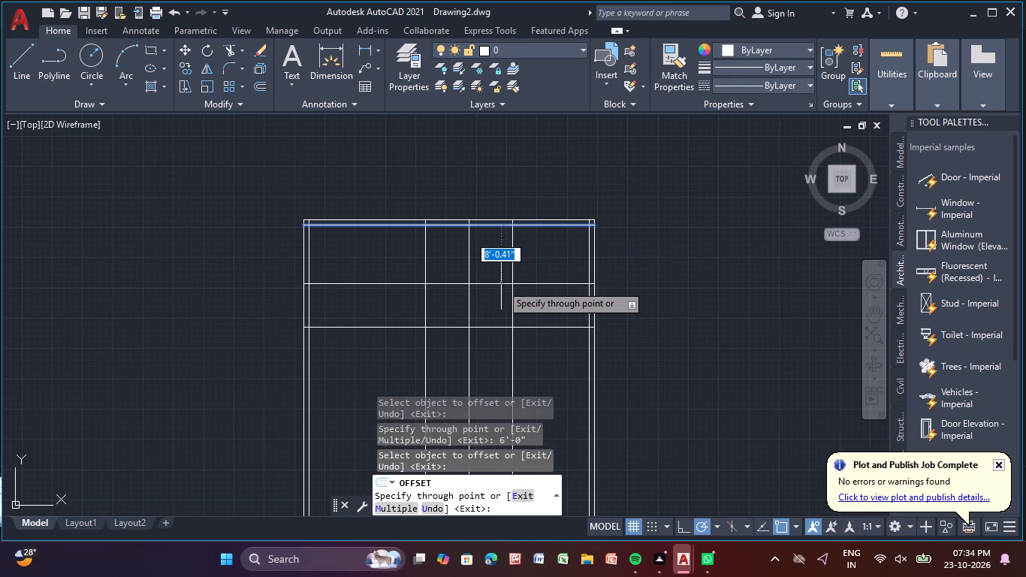
{"action": "type", "text": "6'-0"}
{"action": "key", "text": "shift+quotedbl"}
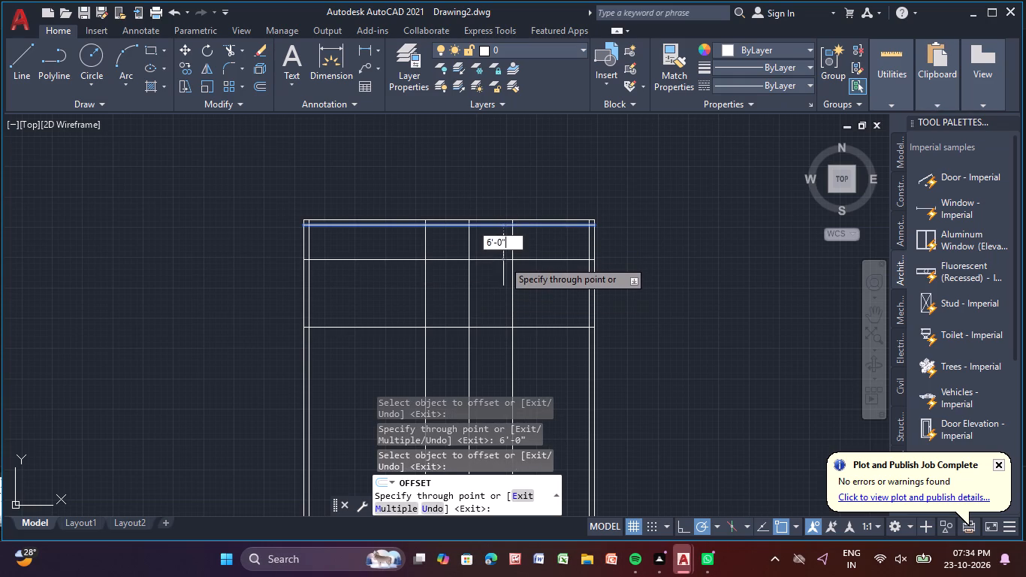
{"action": "key", "text": "Return"}
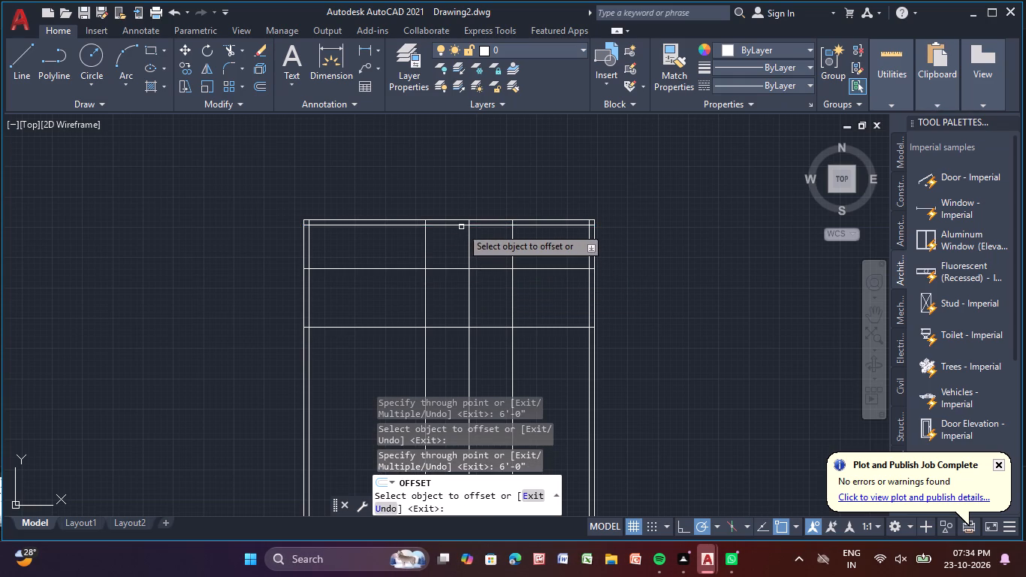
{"action": "left_click", "coordinate": [463, 225]}
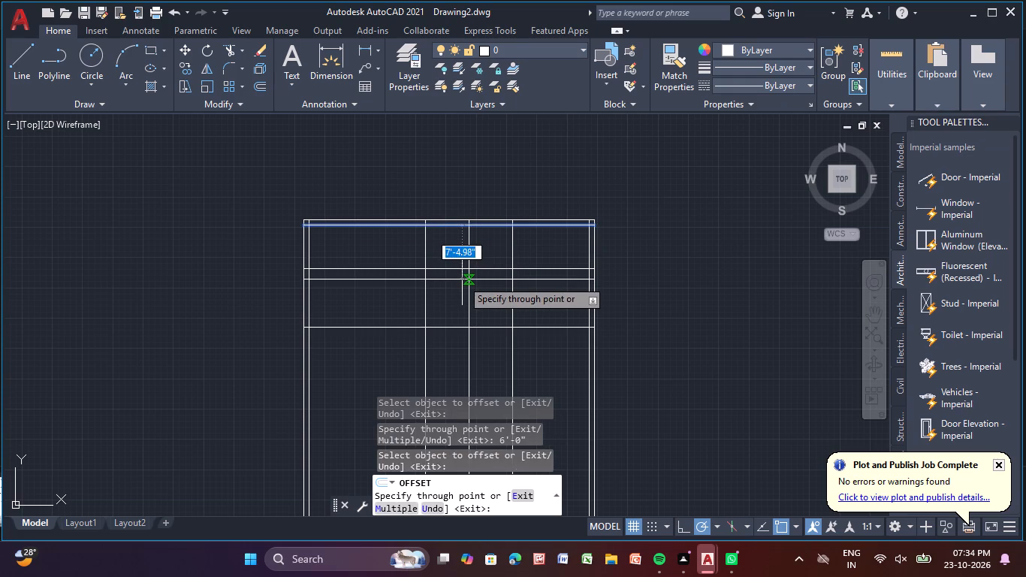
{"action": "type", "text": "7'-0"}
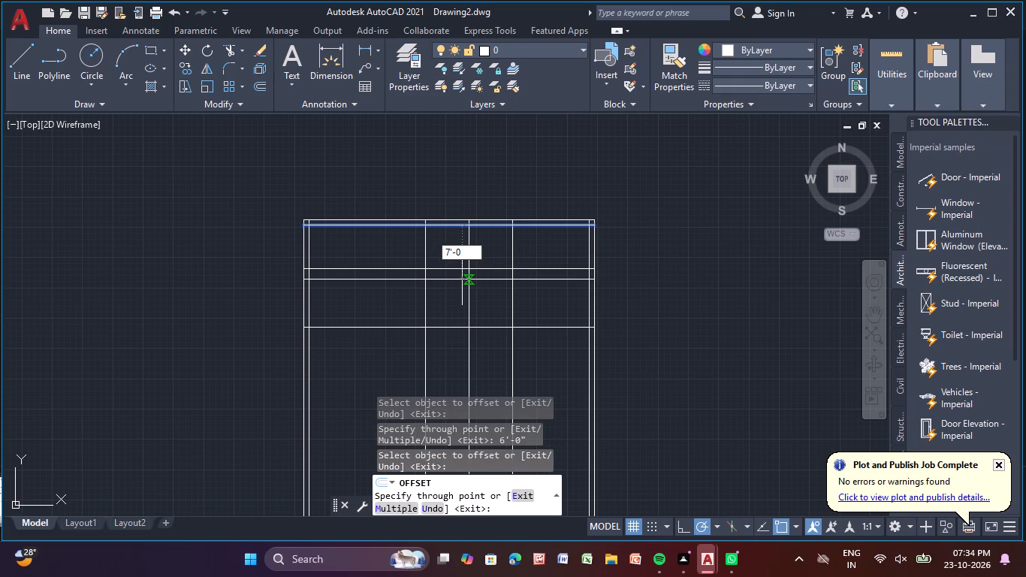
{"action": "key", "text": "shift+quotedbl"}
{"action": "key", "text": "Return"}
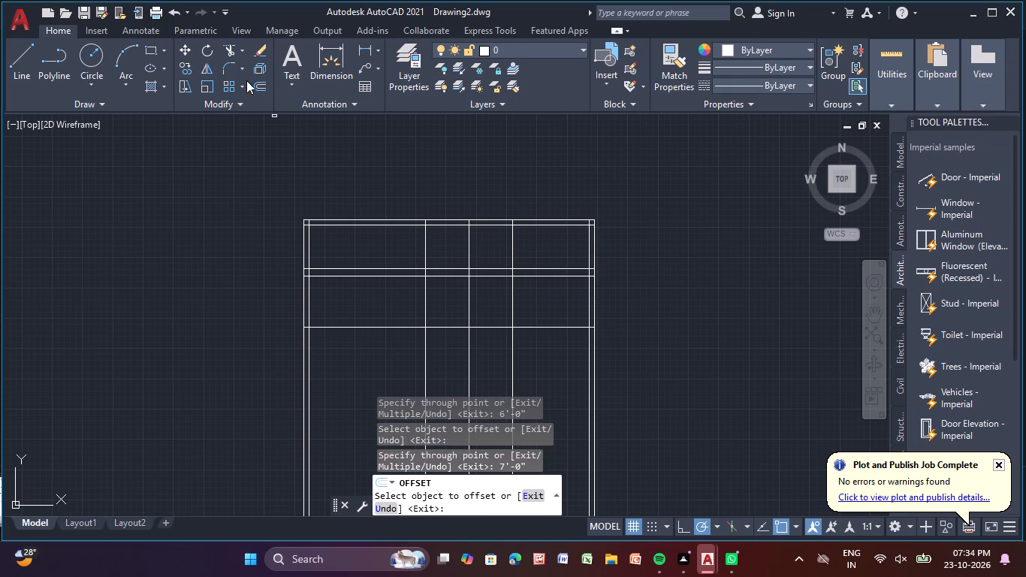
Trim the 6'-0" and 7'-0" horizontal lines so the 7'-0" one closes only the first small room and the 6'-0" one only the second.
{"action": "left_click", "coordinate": [234, 41]}
{"action": "left_click_drag", "start_coordinate": [356, 266], "coordinate": [357, 267]}
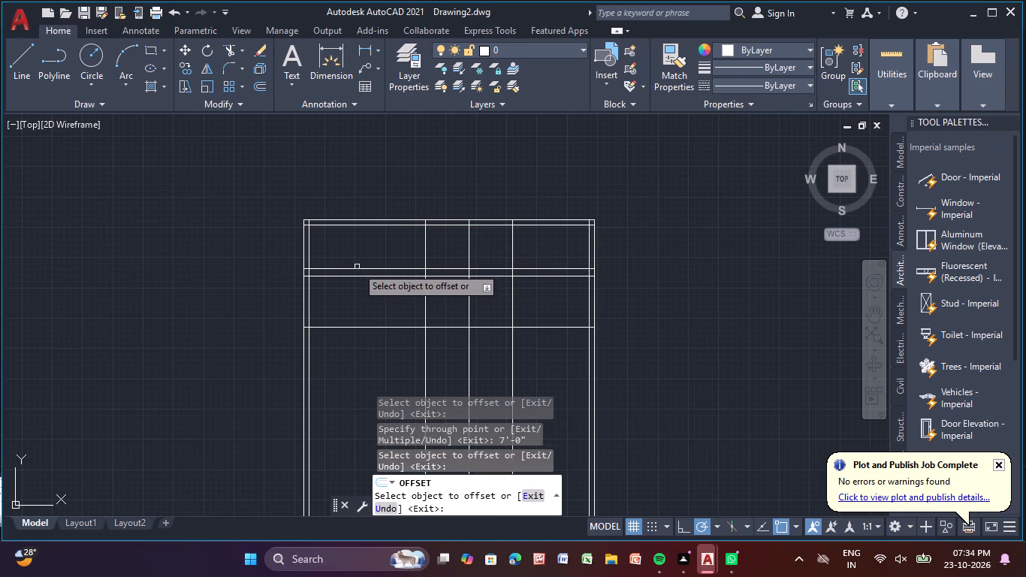
{"action": "left_click_drag", "start_coordinate": [357, 267], "coordinate": [359, 282]}
{"action": "left_click_drag", "start_coordinate": [373, 243], "coordinate": [370, 273]}
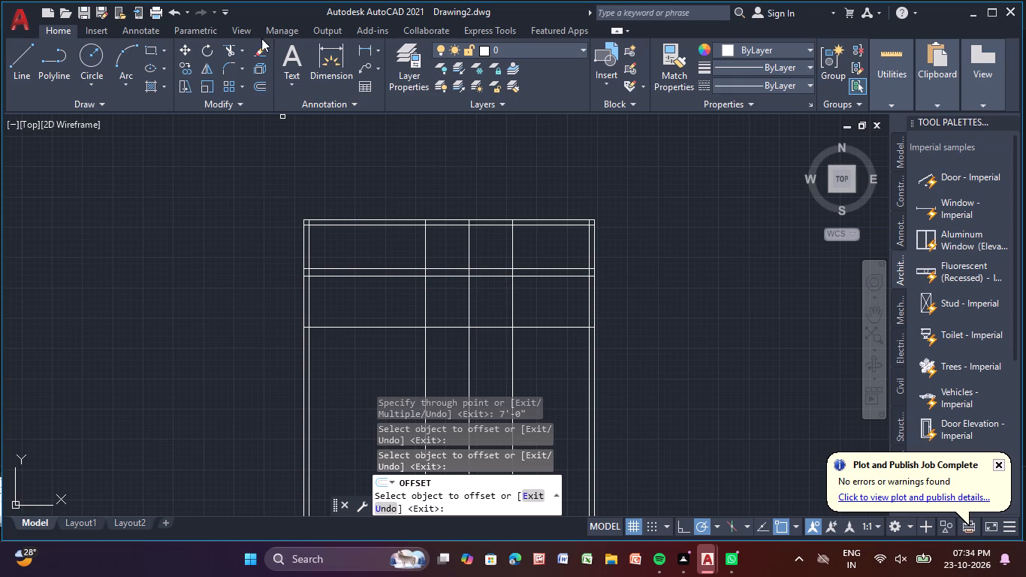
{"action": "left_click", "coordinate": [231, 50]}
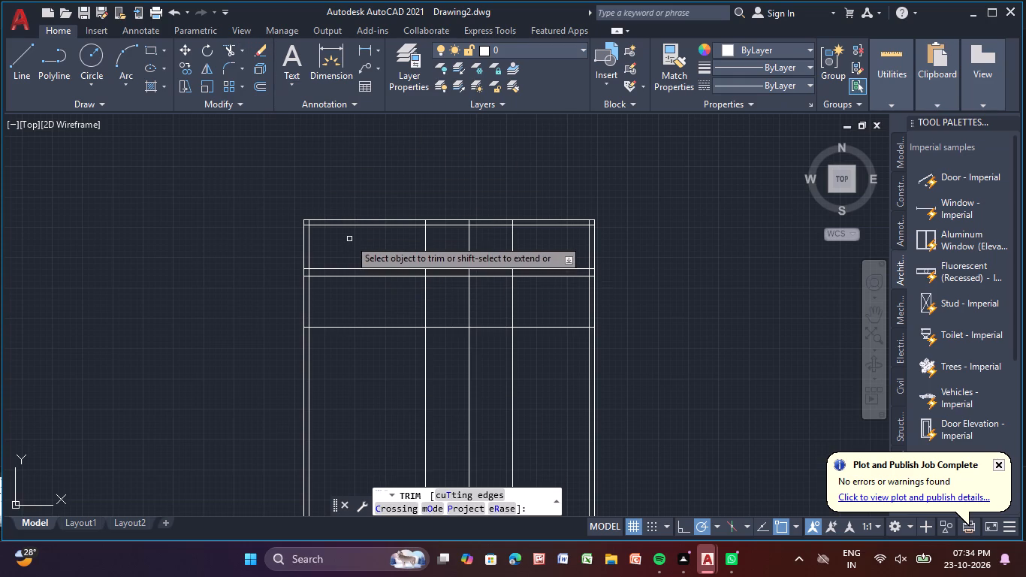
{"action": "left_click_drag", "start_coordinate": [351, 249], "coordinate": [351, 292]}
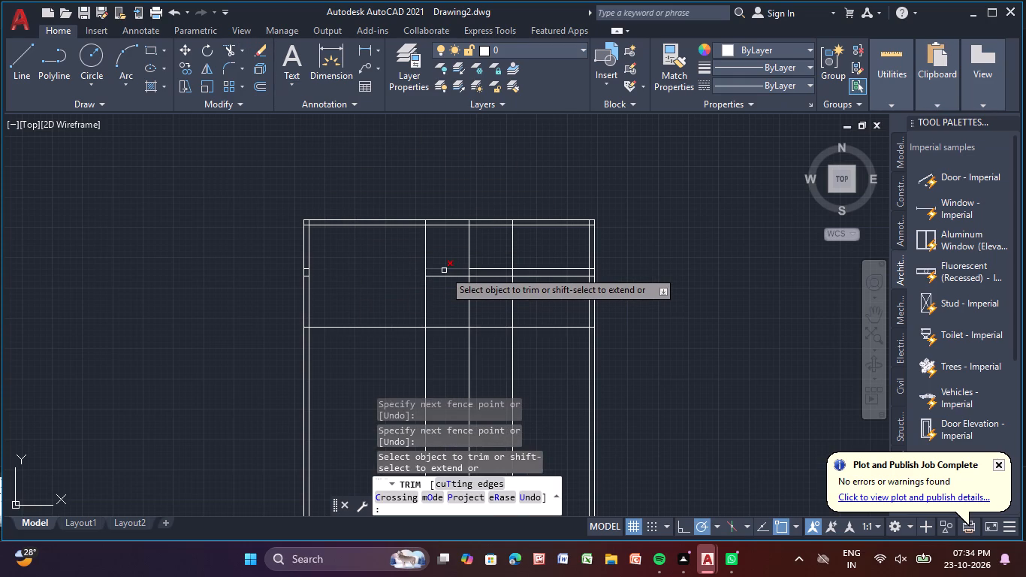
{"action": "left_click", "coordinate": [444, 270]}
{"action": "left_click", "coordinate": [545, 270]}
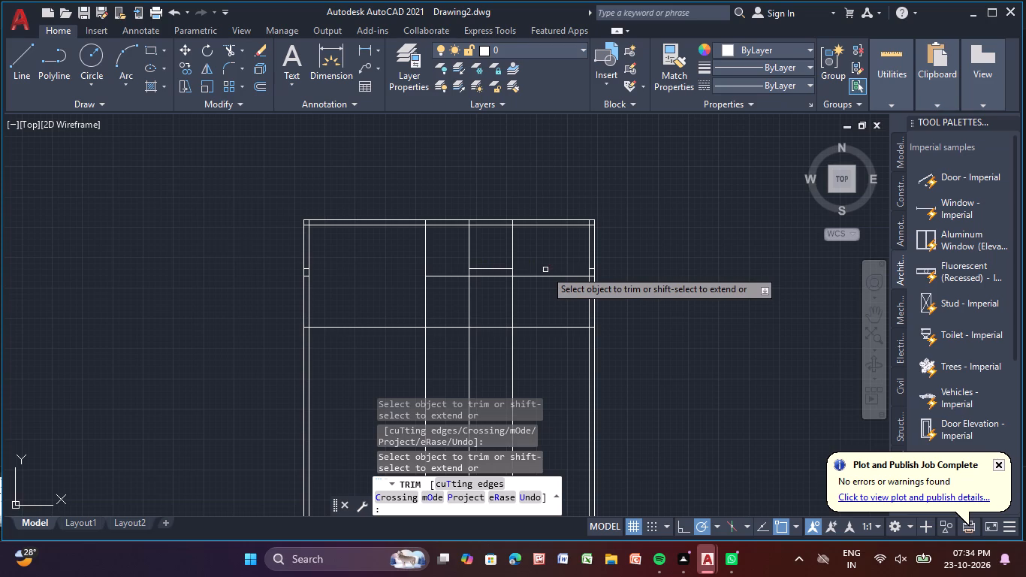
{"action": "left_click", "coordinate": [536, 275]}
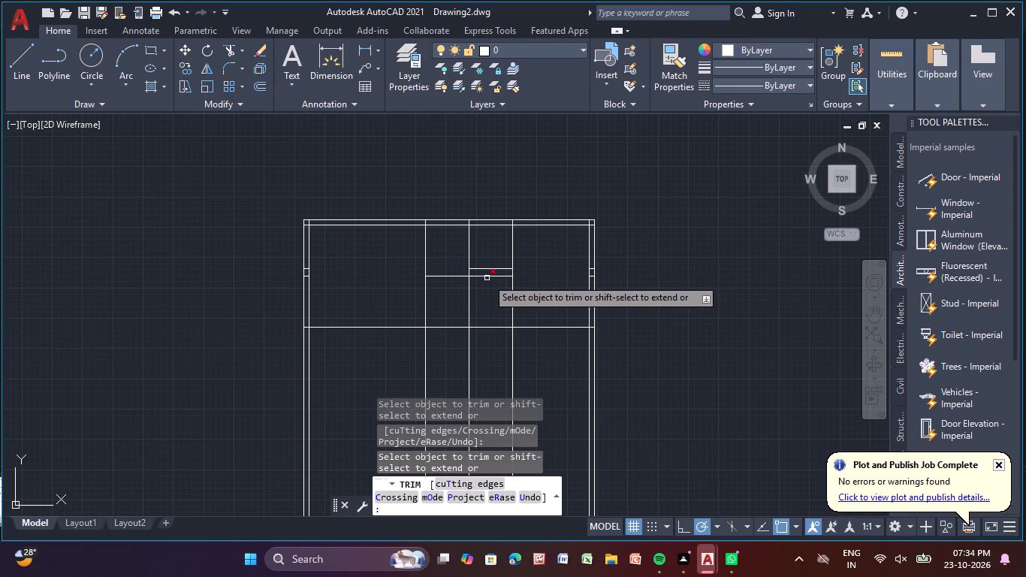
{"action": "left_click", "coordinate": [492, 278]}
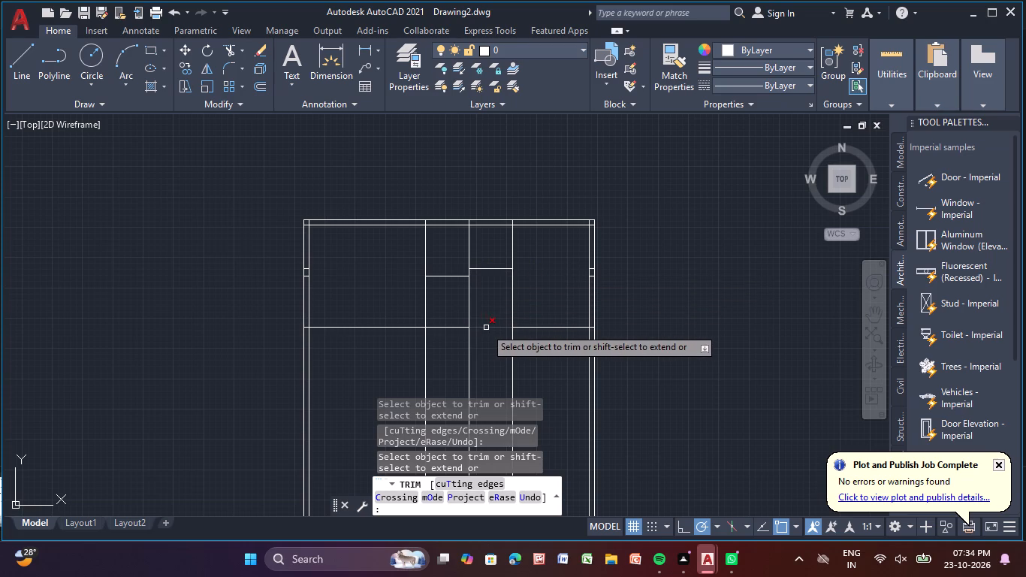
Trim the 14' horizontal line outside the large left room and the two right-hand interior verticals below the small rooms.
{"action": "left_click", "coordinate": [451, 328]}
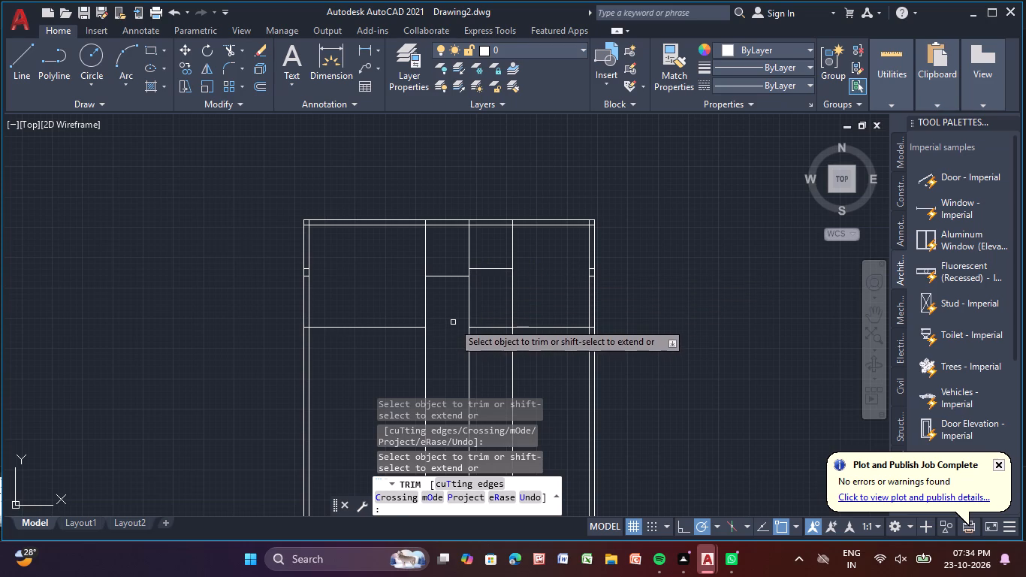
{"action": "left_click_drag", "start_coordinate": [448, 313], "coordinate": [561, 329]}
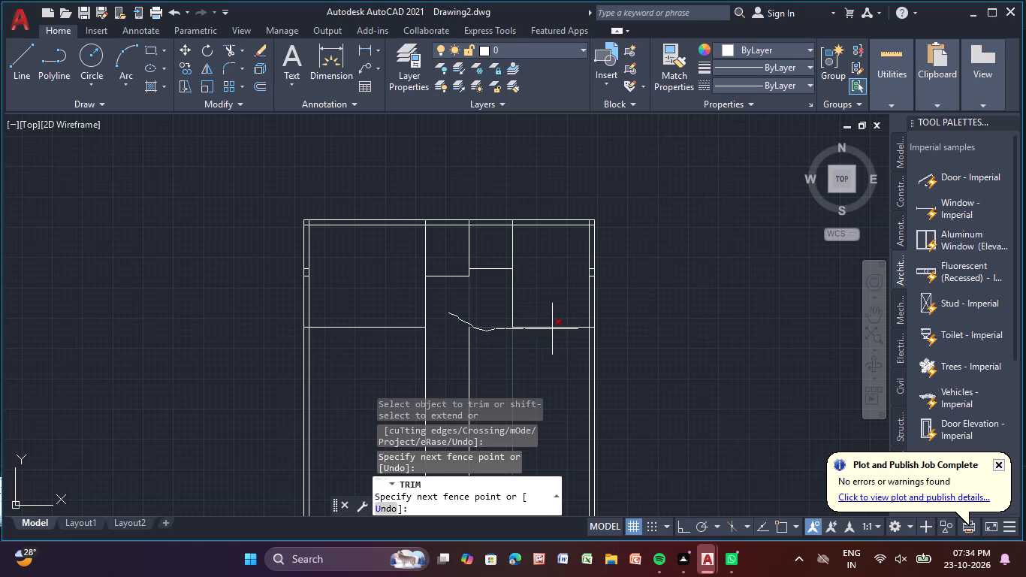
{"action": "left_click_drag", "start_coordinate": [561, 329], "coordinate": [489, 316]}
{"action": "left_click_drag", "start_coordinate": [460, 346], "coordinate": [498, 351]}
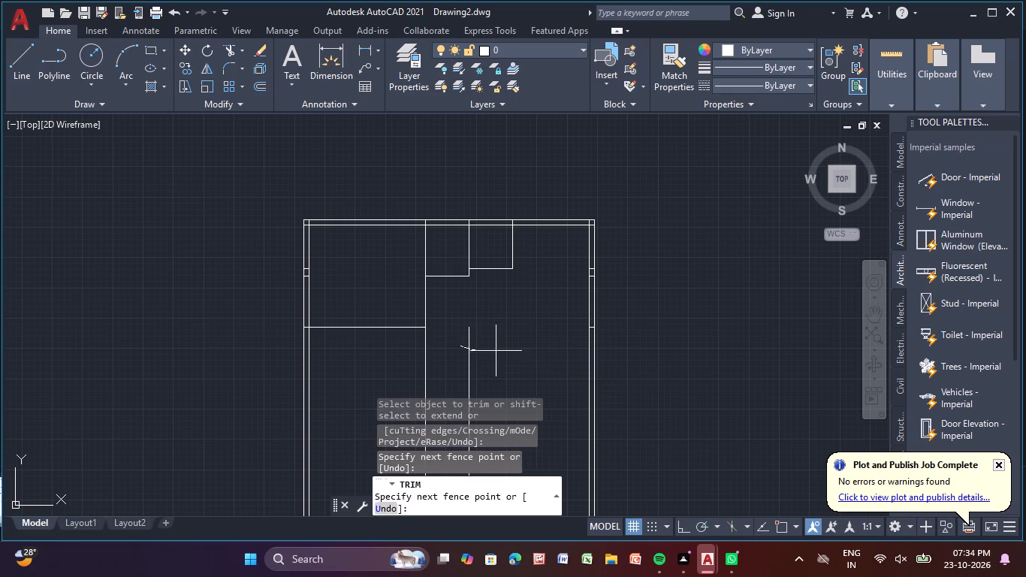
{"action": "left_click_drag", "start_coordinate": [498, 351], "coordinate": [501, 351]}
{"action": "key", "text": "Escape"}
{"action": "key", "text": "Escape"}
Offset the large left room's right side line 5" to the right and its bottom line 5" downward.
{"action": "middle_click_drag", "start_coordinate": [452, 303], "coordinate": [453, 322]}
{"action": "scroll", "coordinate": [449, 320], "scroll_direction": "up", "scroll_amount": 1}
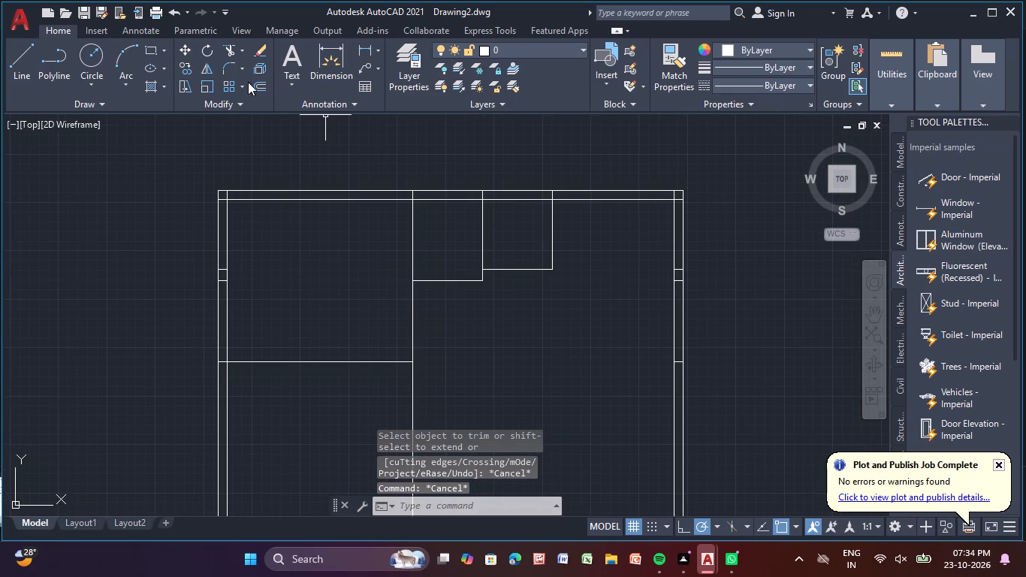
{"action": "left_click", "coordinate": [262, 86]}
{"action": "key", "text": "Return"}
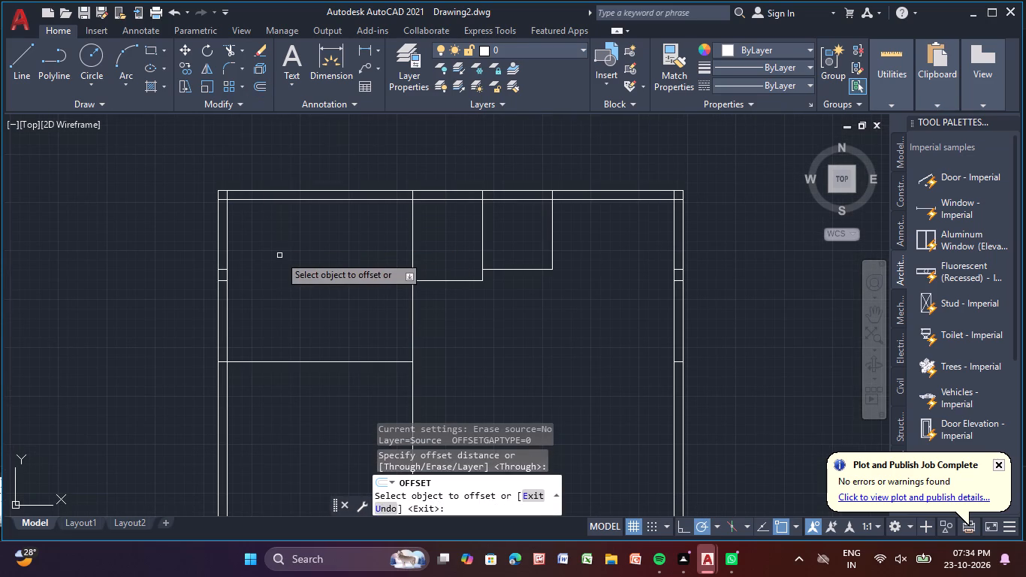
{"action": "left_click", "coordinate": [410, 309]}
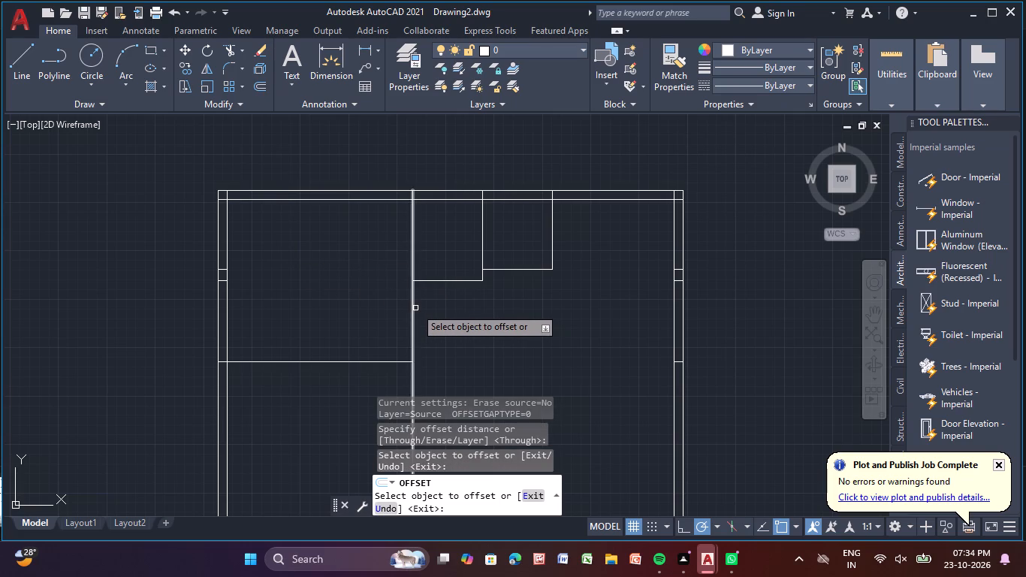
{"action": "left_click", "coordinate": [413, 309]}
{"action": "type", "text": "5\""}
{"action": "key", "text": "Return"}
{"action": "middle_click_drag", "start_coordinate": [454, 321], "coordinate": [448, 226]}
{"action": "left_click", "coordinate": [357, 268]}
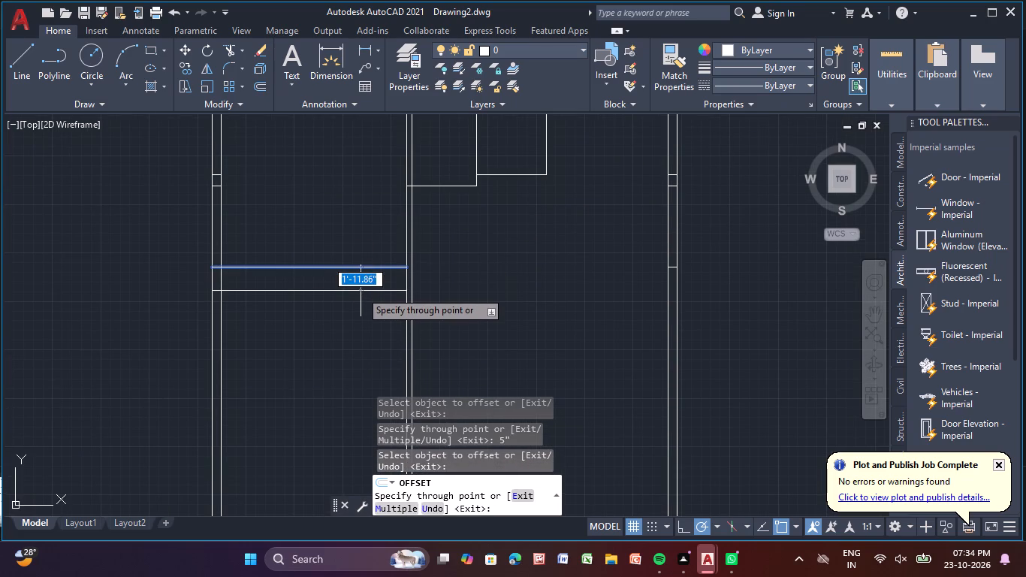
{"action": "type", "text": "5\""}
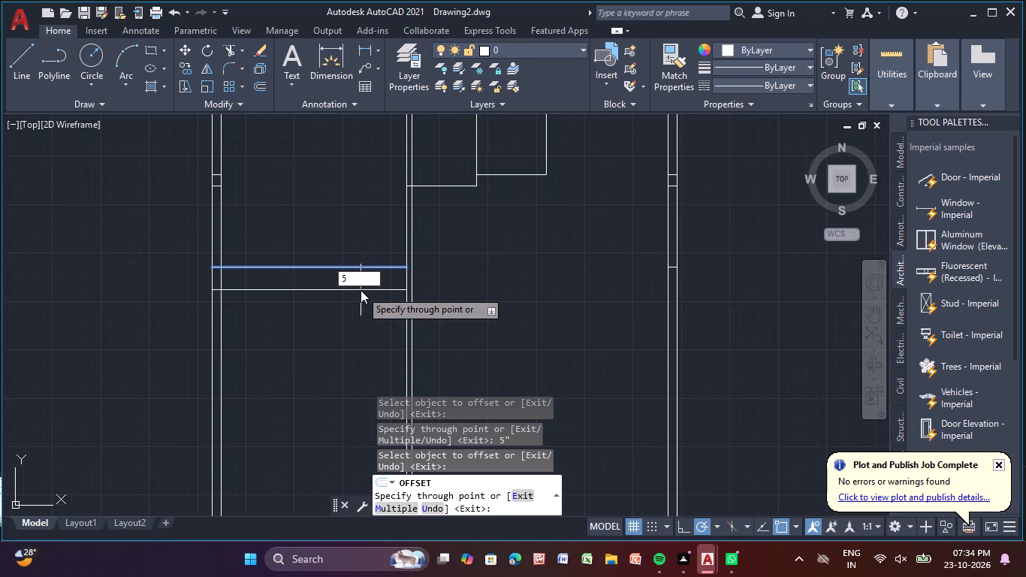
{"action": "key", "text": "Return"}
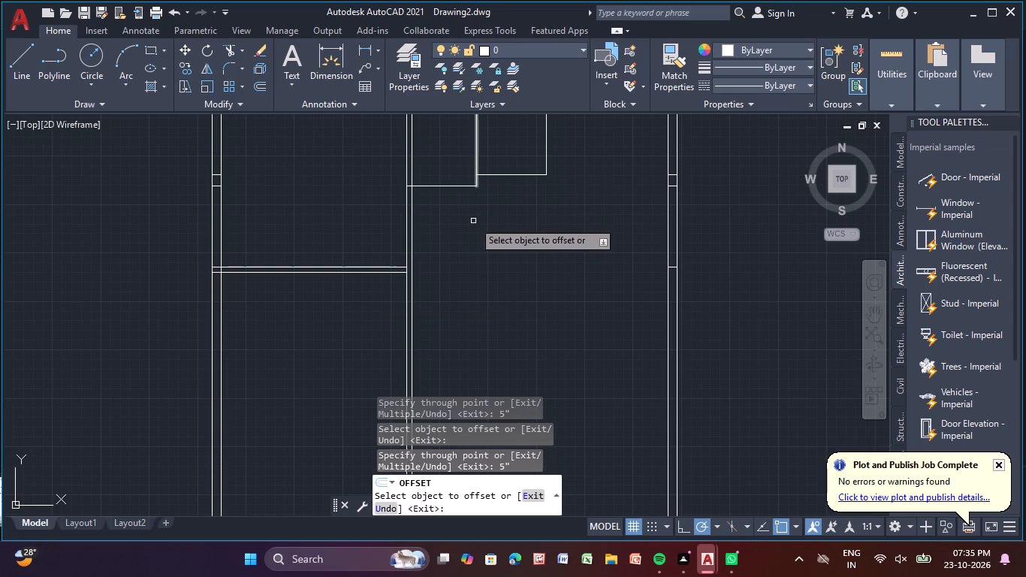
Offset the first small room's bottom line 5" downward and its right side line 5" to the right.
{"action": "middle_click_drag", "start_coordinate": [478, 218], "coordinate": [461, 293]}
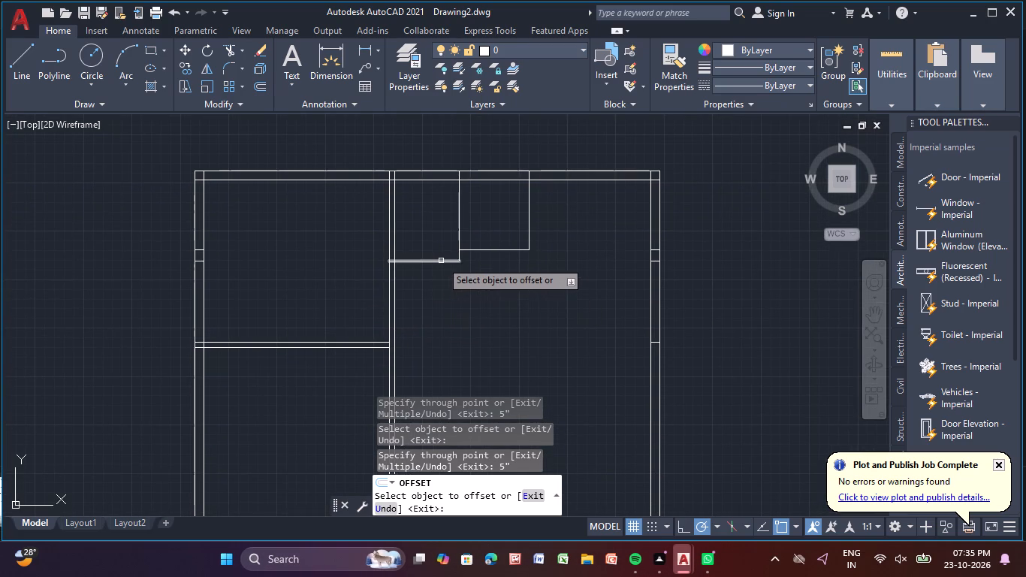
{"action": "left_click", "coordinate": [441, 261]}
{"action": "key", "text": "5"}
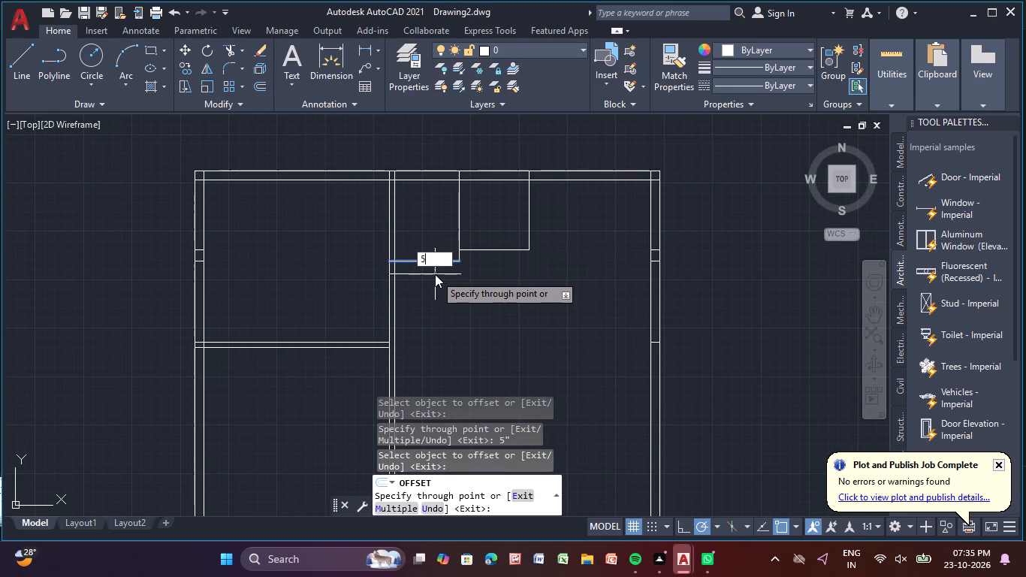
{"action": "key", "text": "shift+quotedbl"}
{"action": "key", "text": "Return"}
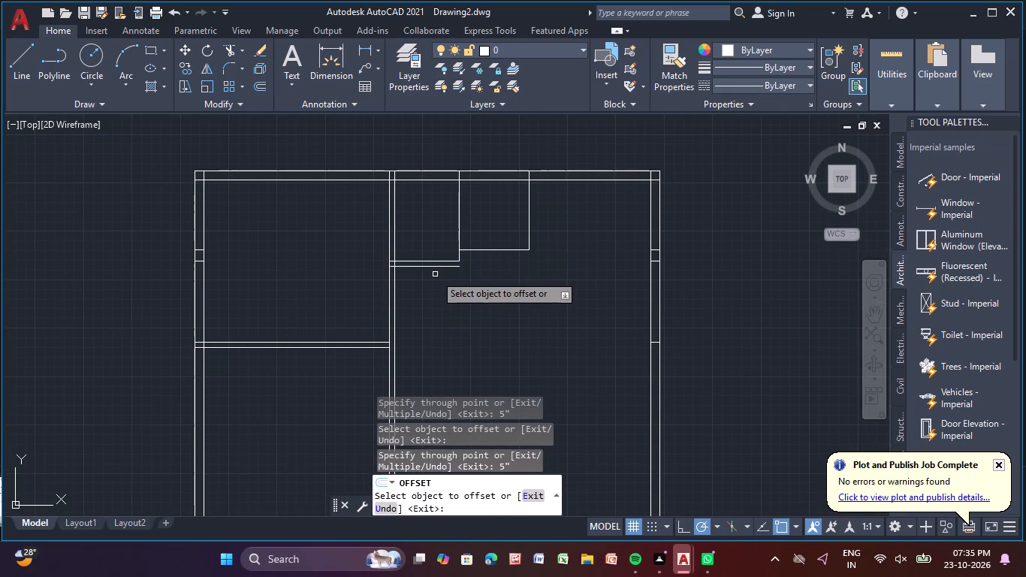
{"action": "left_click", "coordinate": [458, 228]}
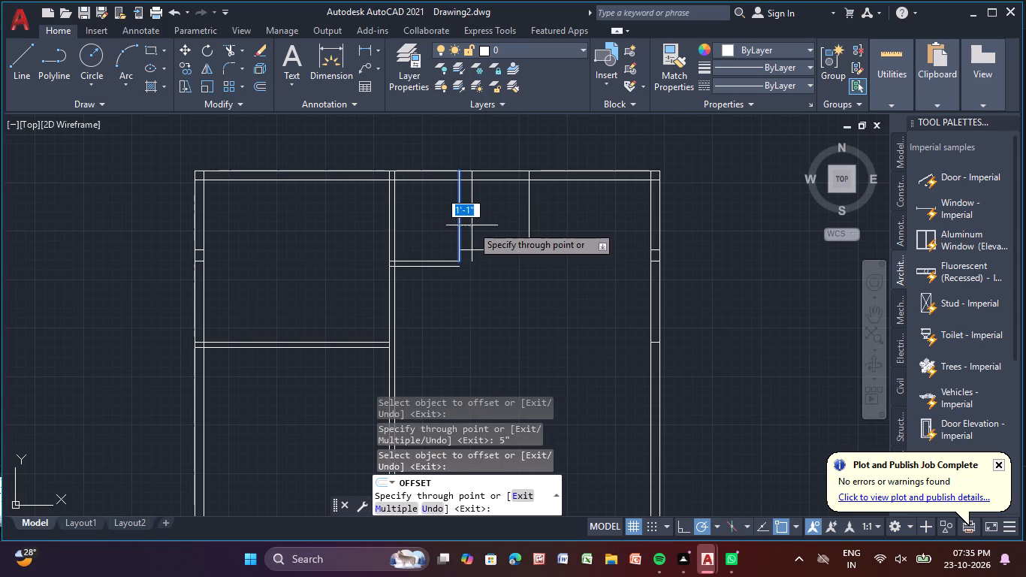
{"action": "key", "text": "5"}
{"action": "key", "text": "shift+quotedbl"}
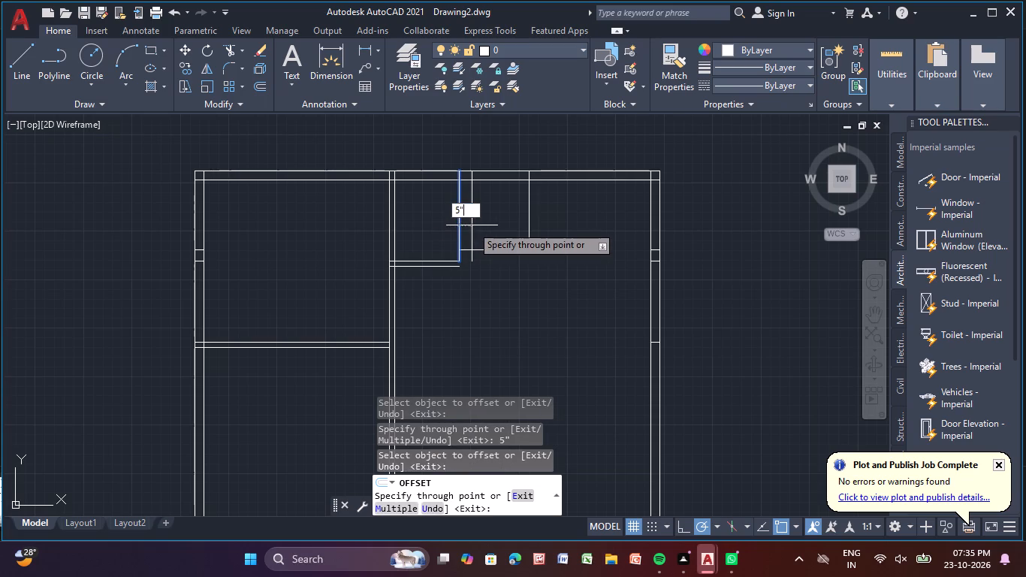
{"action": "key", "text": "Return"}
Offset the second small room's bottom line 5" downward and its right side line 5" to the right.
{"action": "middle_click_drag", "start_coordinate": [544, 299], "coordinate": [453, 321]}
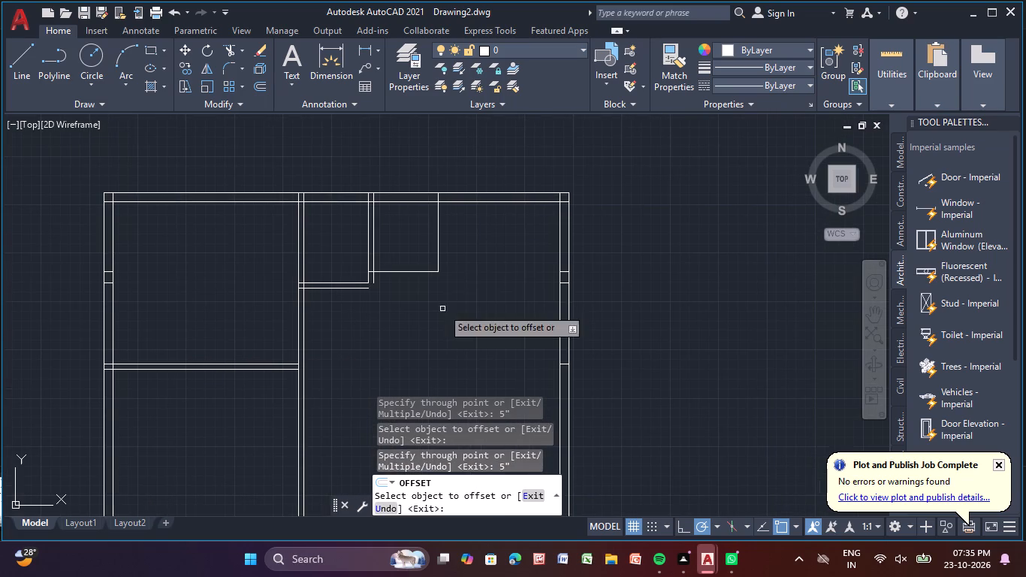
{"action": "left_click", "coordinate": [407, 273]}
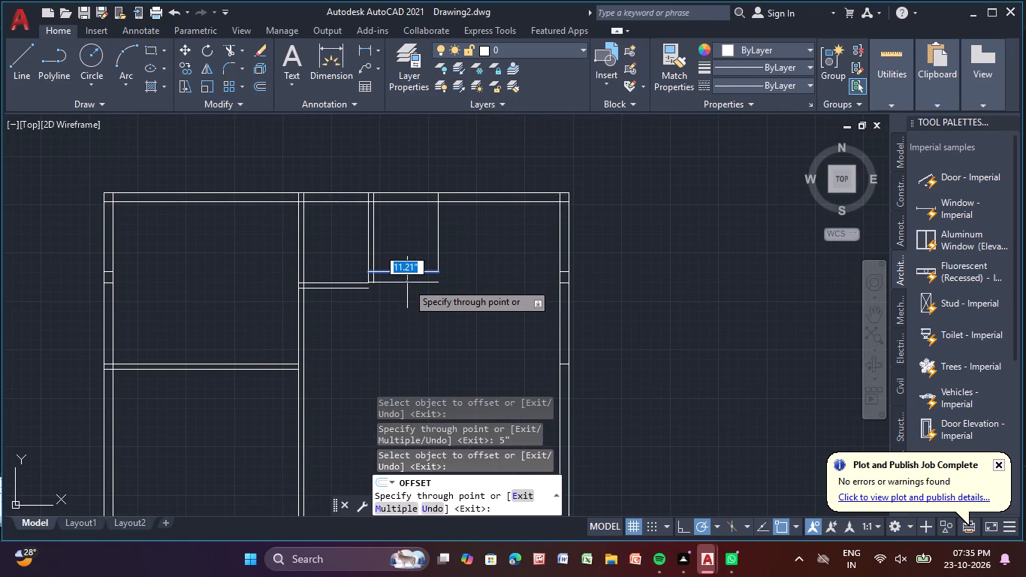
{"action": "key", "text": "5"}
{"action": "key", "text": "shift+quotedbl"}
{"action": "key", "text": "Return"}
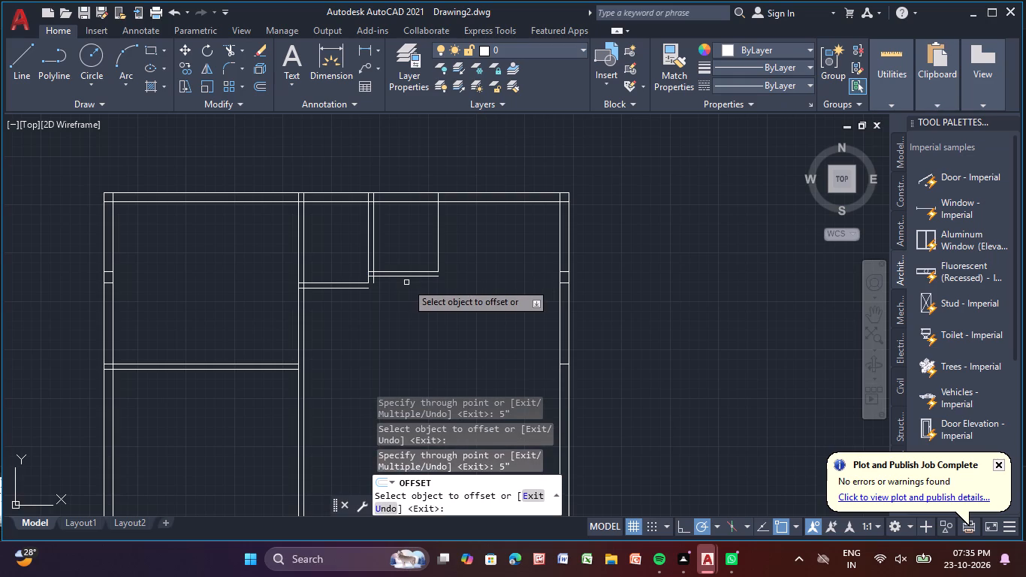
{"action": "left_click", "coordinate": [439, 243]}
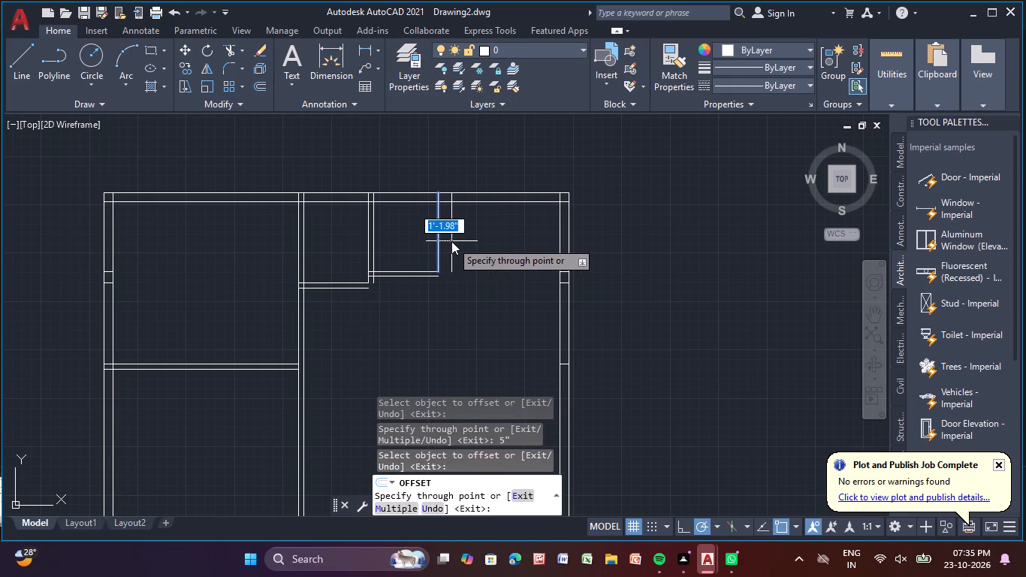
{"action": "key", "text": "5"}
{"action": "key", "text": "shift+quotedbl"}
{"action": "key", "text": "Return"}
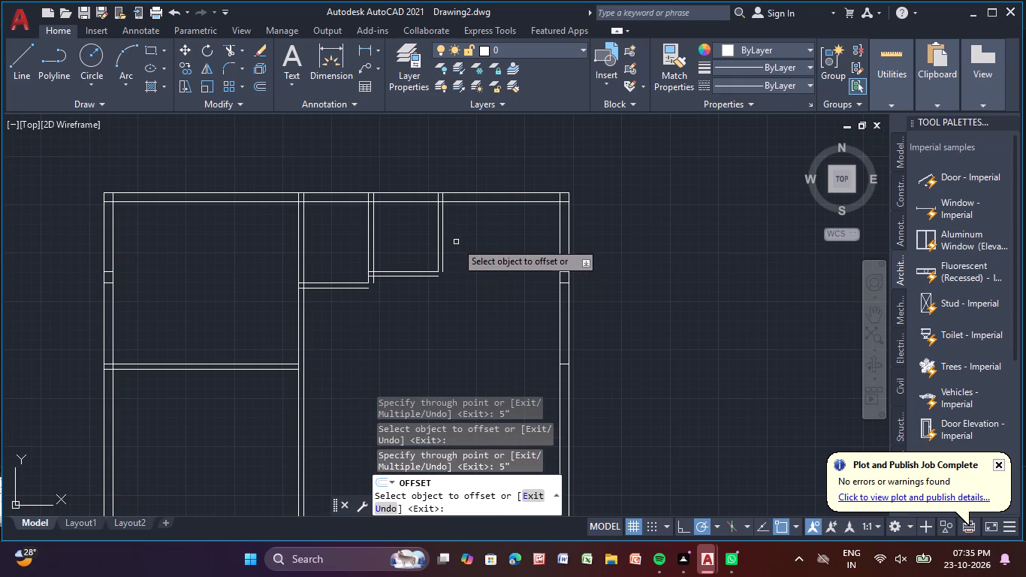
{"action": "key", "text": "Escape"}
Draw 5" line segments joining the offset wall lines at the first small room's outer bottom-right corner.
{"action": "middle_click_drag", "start_coordinate": [489, 270], "coordinate": [502, 260]}
{"action": "key", "text": "l"}
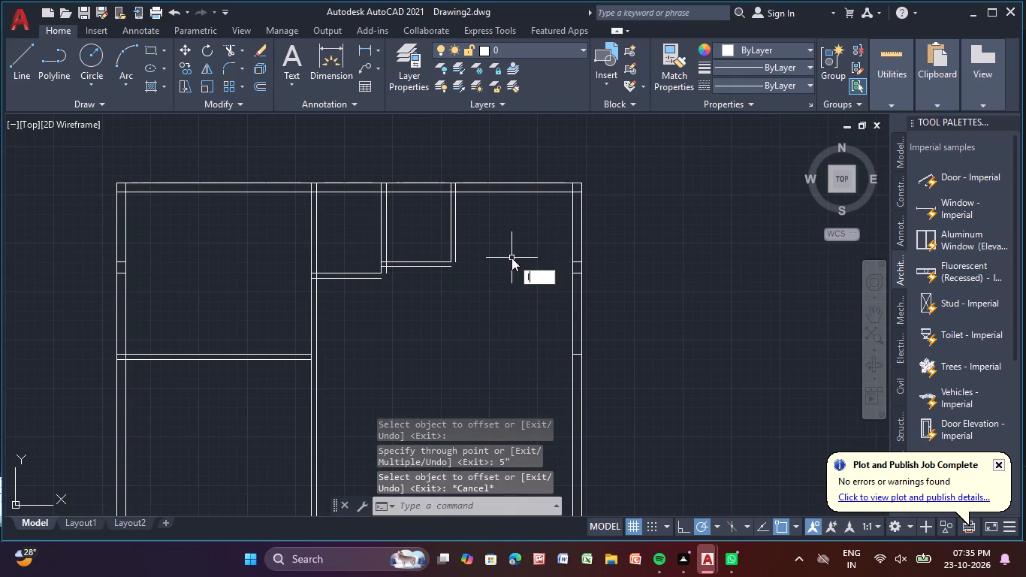
{"action": "key", "text": "Return"}
{"action": "scroll", "coordinate": [379, 279], "scroll_direction": "up", "scroll_amount": 3}
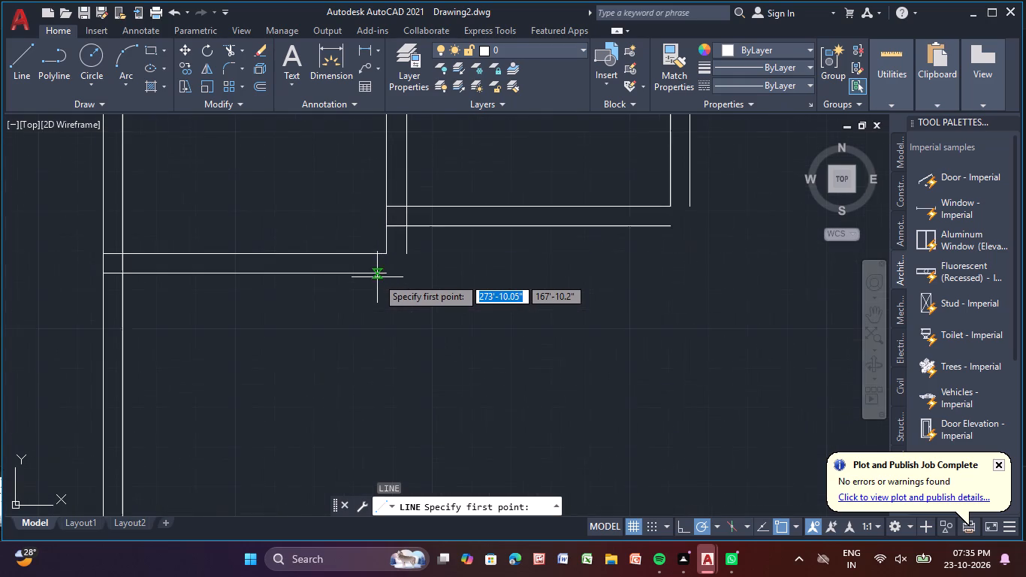
{"action": "left_click", "coordinate": [385, 273]}
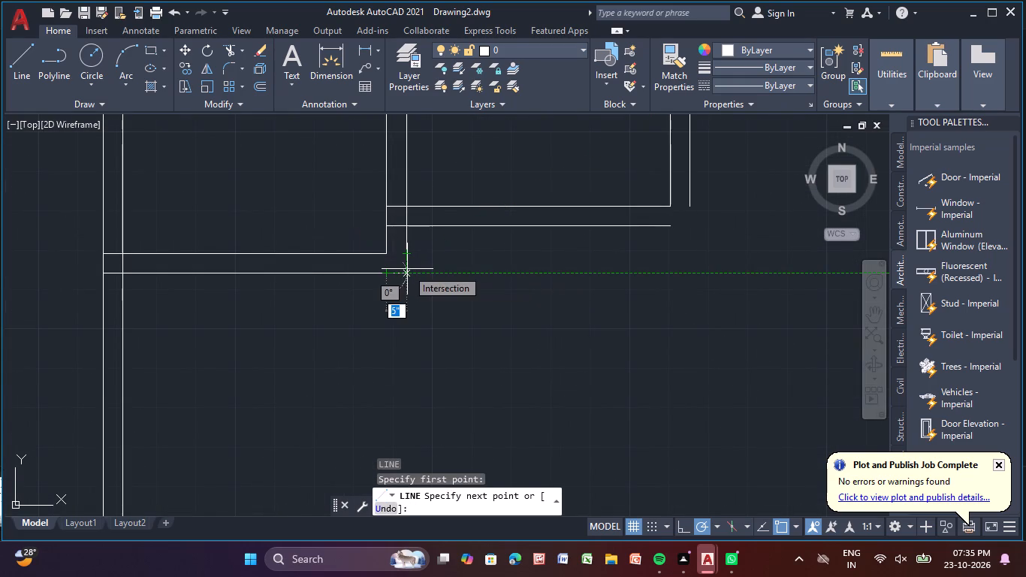
{"action": "left_click", "coordinate": [407, 269]}
{"action": "left_click", "coordinate": [407, 251]}
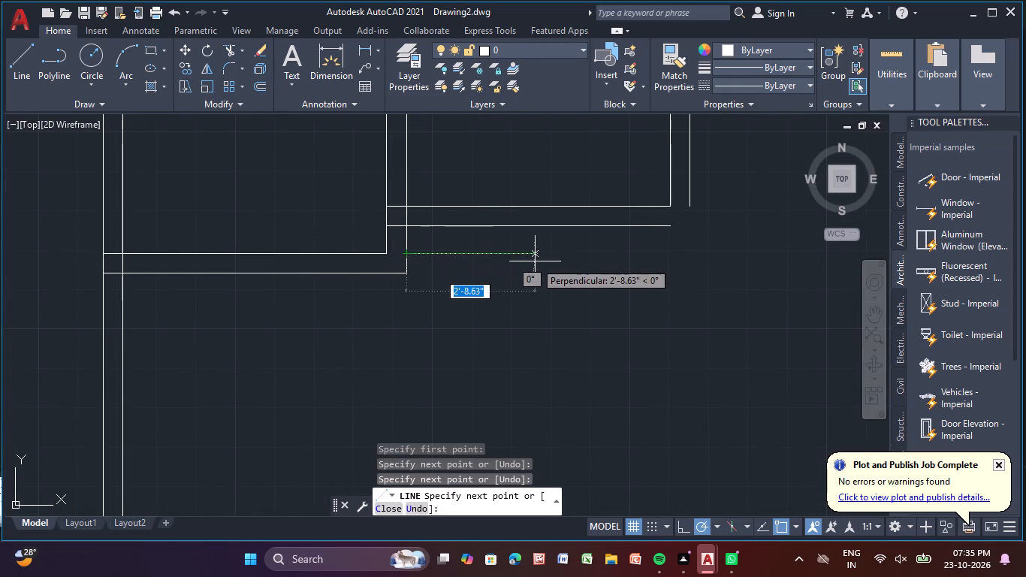
{"action": "key", "text": "Escape"}
{"action": "key", "text": "Escape"}
Draw 5" line segments joining the offset wall lines at the second small room's outer bottom-right corner.
{"action": "left_click", "coordinate": [13, 58]}
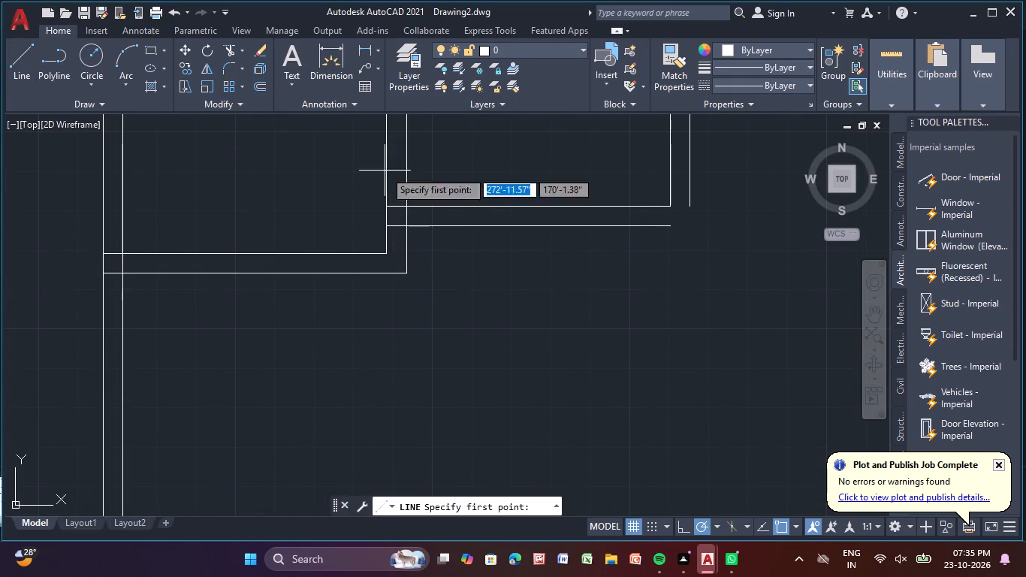
{"action": "middle_click_drag", "start_coordinate": [589, 285], "coordinate": [431, 334]}
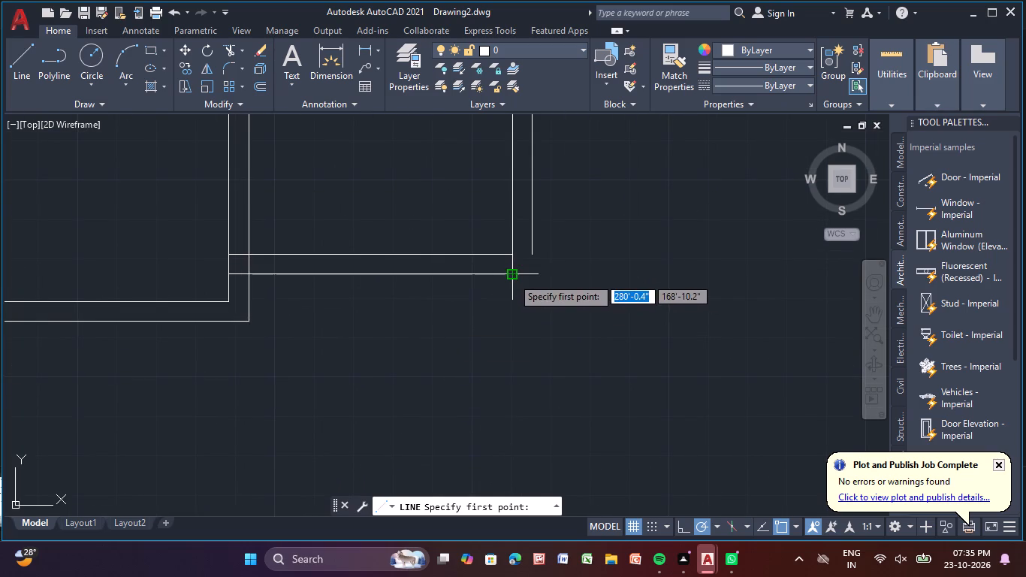
{"action": "left_click", "coordinate": [512, 276]}
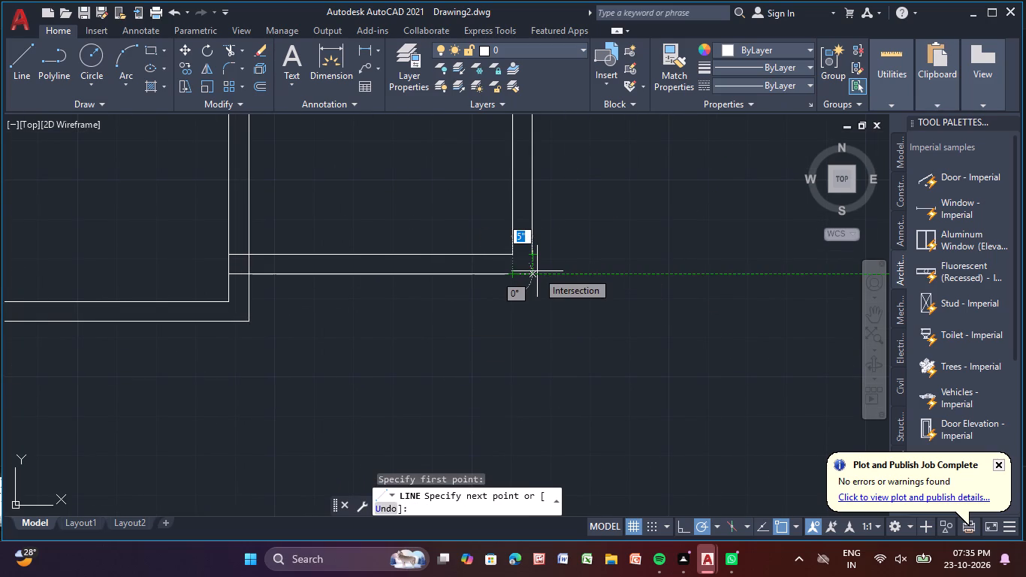
{"action": "left_click", "coordinate": [529, 274]}
{"action": "left_click", "coordinate": [533, 256]}
{"action": "key", "text": "Escape"}
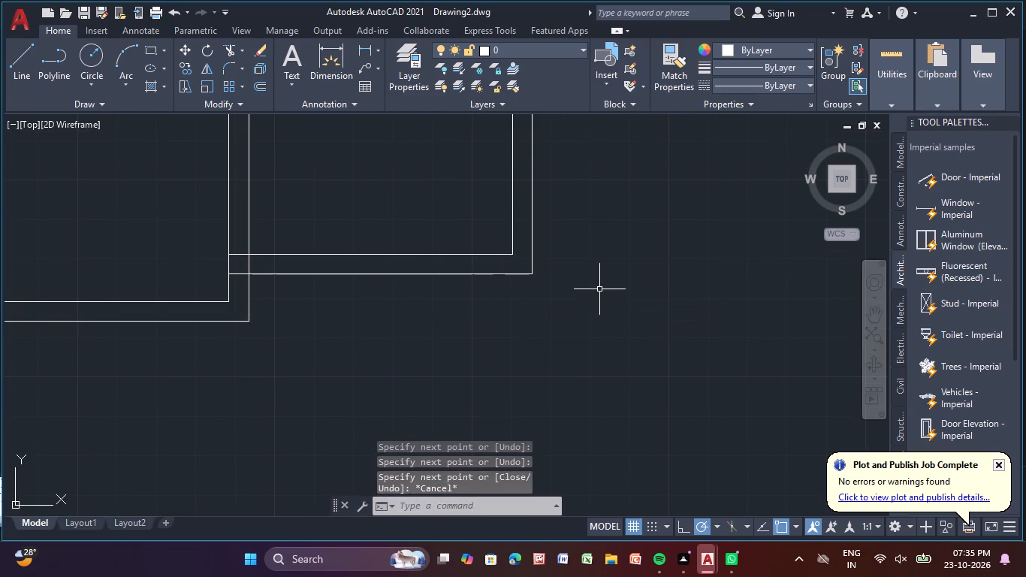
{"action": "scroll", "coordinate": [600, 285], "scroll_direction": "down", "scroll_amount": 3}
{"action": "middle_click_drag", "start_coordinate": [600, 285], "coordinate": [594, 303]}
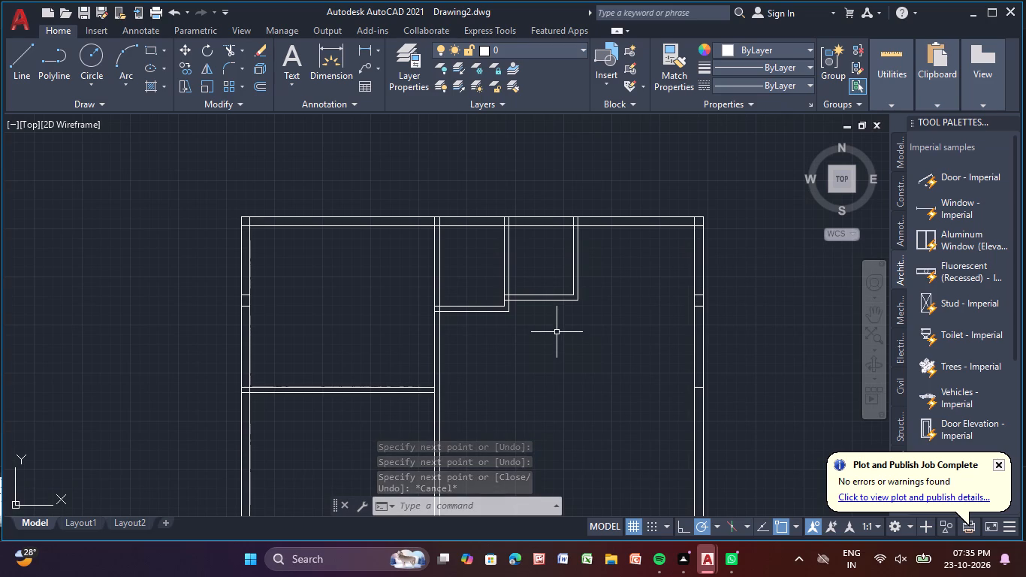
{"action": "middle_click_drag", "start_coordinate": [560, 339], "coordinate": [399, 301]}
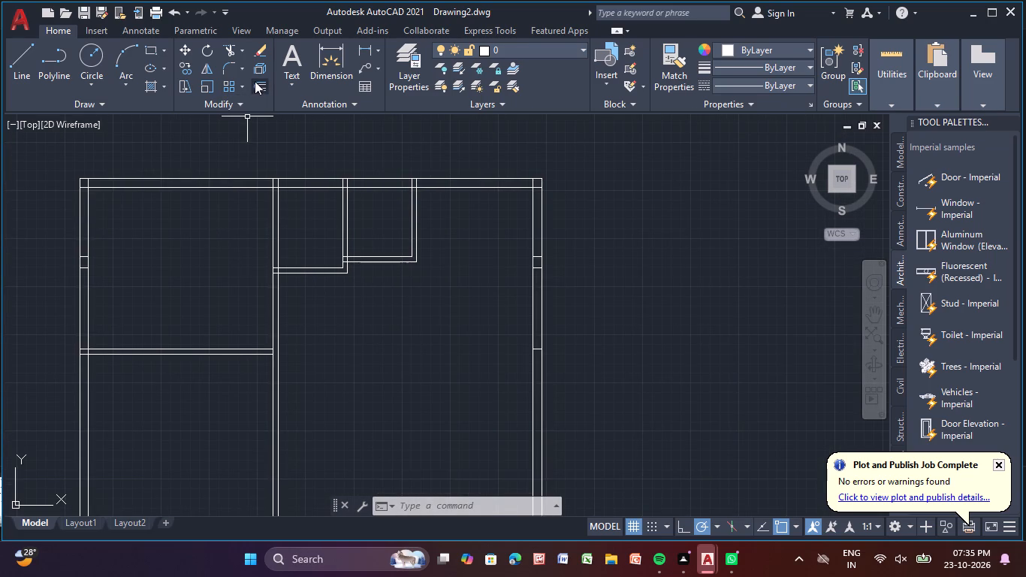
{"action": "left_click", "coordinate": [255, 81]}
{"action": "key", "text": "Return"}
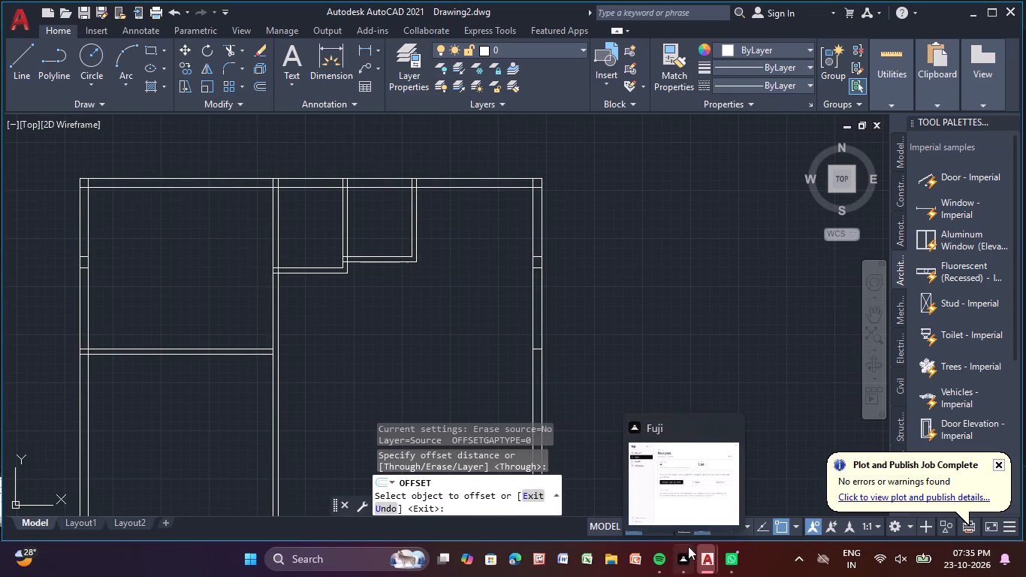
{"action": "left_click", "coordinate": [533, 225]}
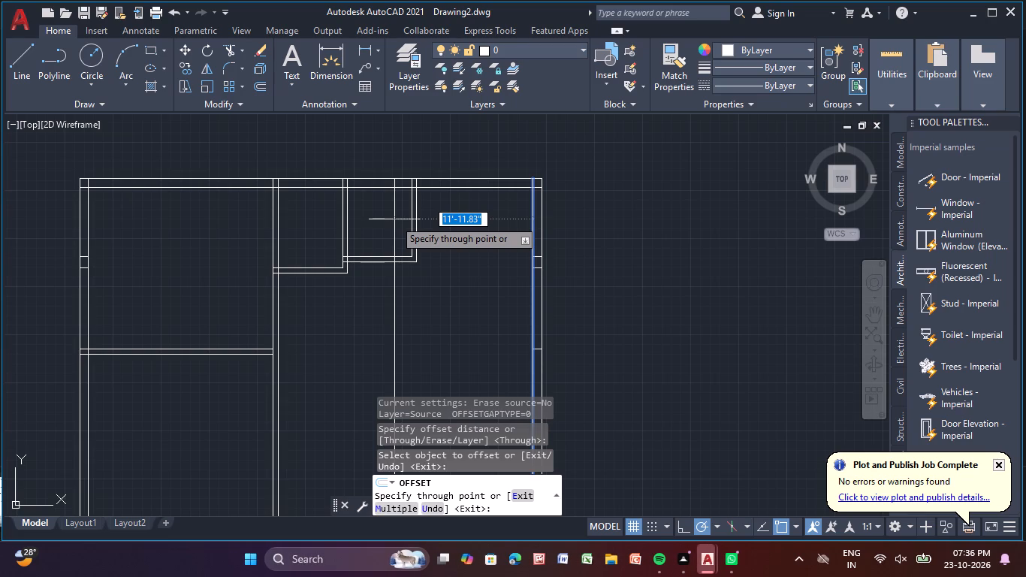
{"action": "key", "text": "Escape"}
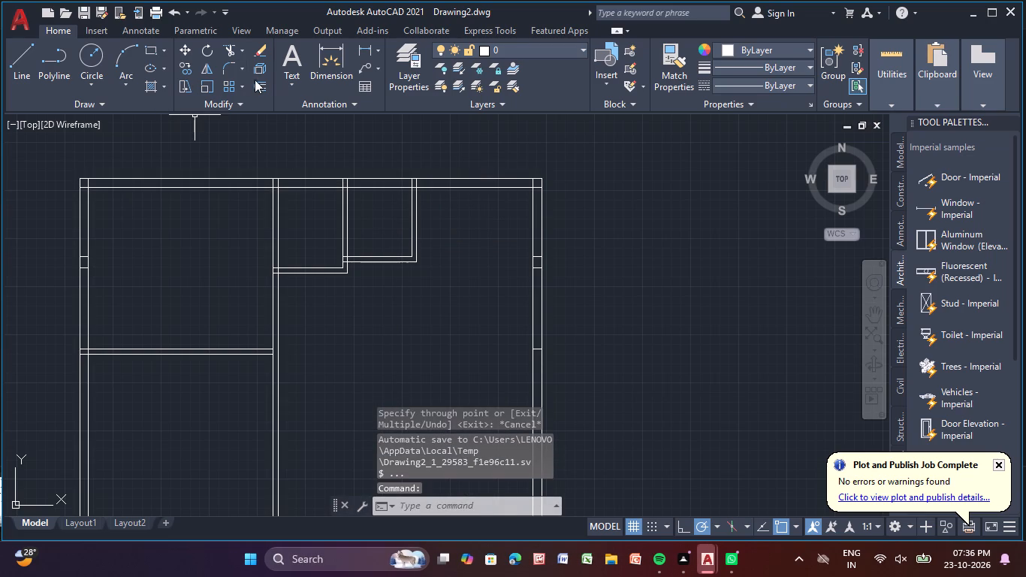
Offset the top outer wall's inner line 14' downward, and offset the resulting line another 5" downward.
{"action": "left_click", "coordinate": [263, 81]}
{"action": "key", "text": "Return"}
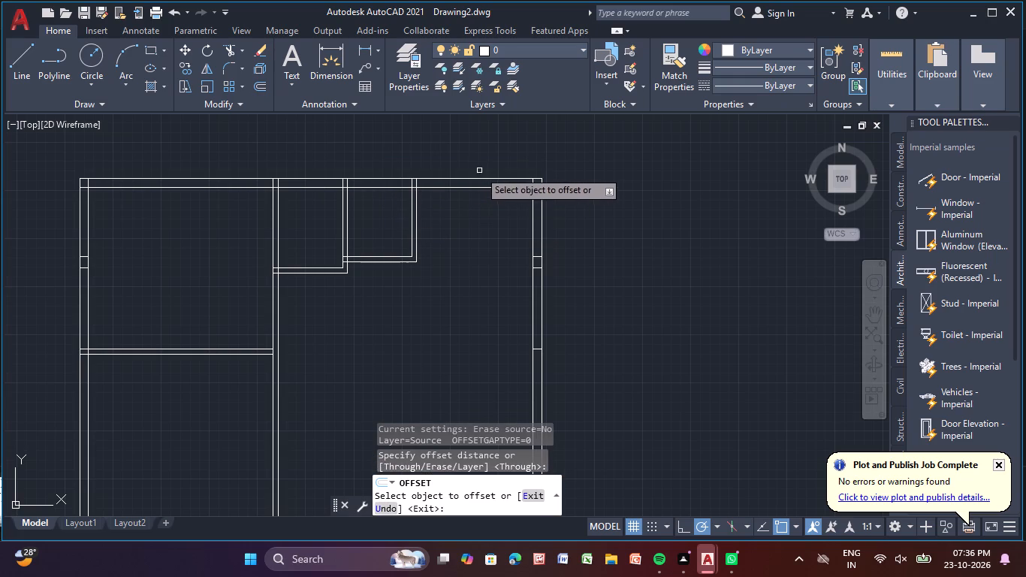
{"action": "left_click", "coordinate": [488, 188]}
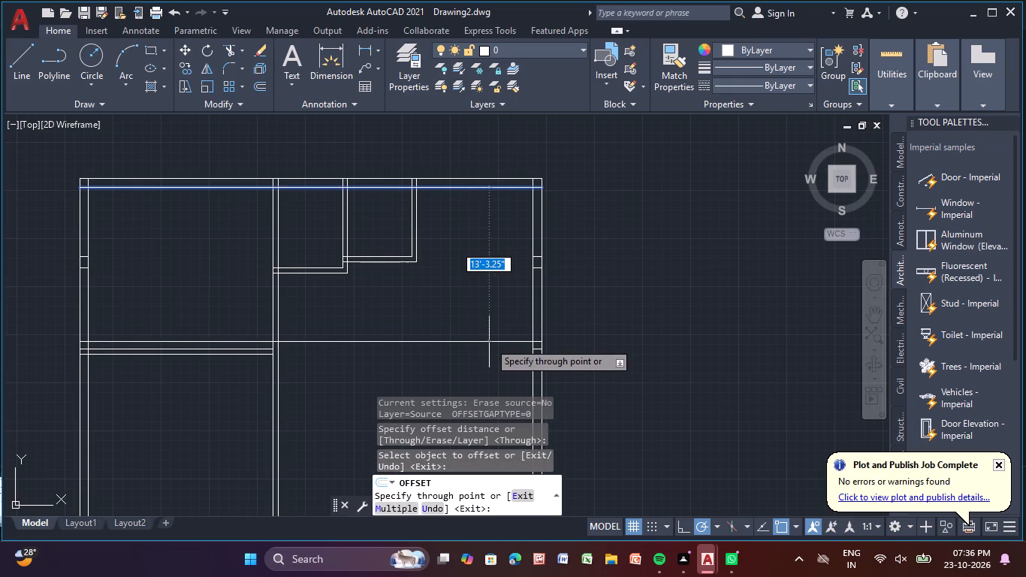
{"action": "key", "text": "1"}
{"action": "type", "text": "4'"}
{"action": "key", "text": "Return"}
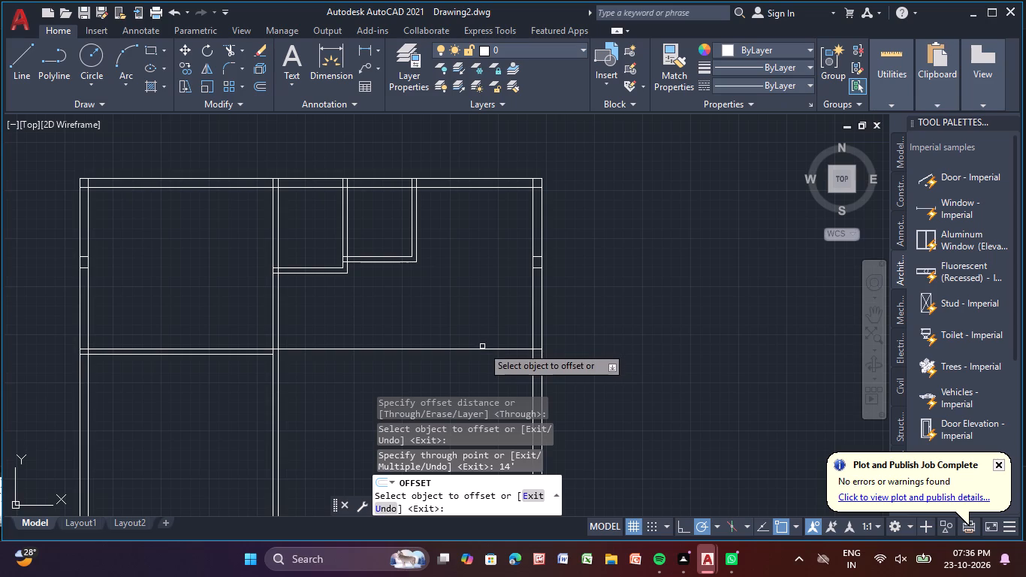
{"action": "left_click", "coordinate": [482, 350]}
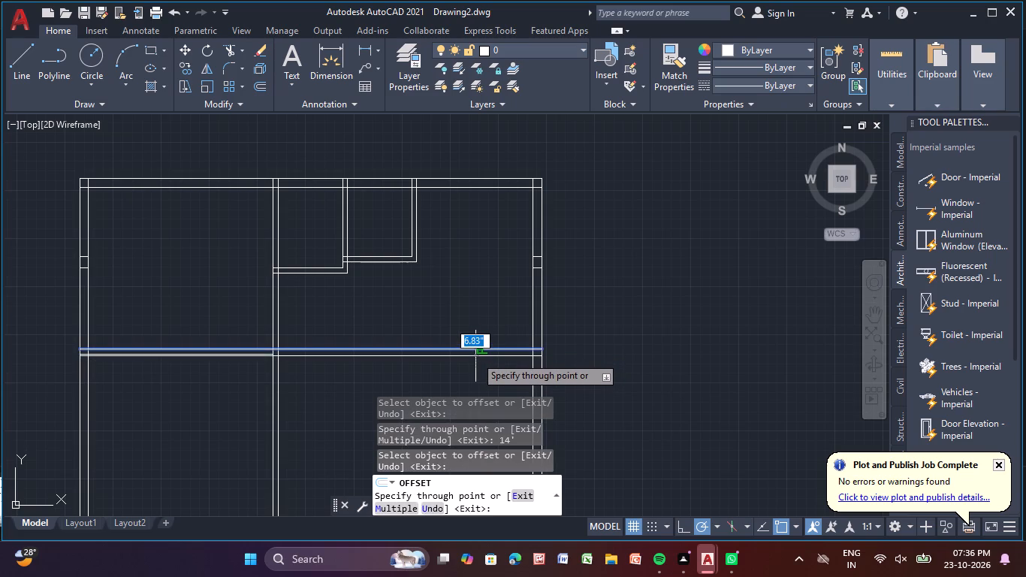
{"action": "key", "text": "5"}
{"action": "key", "text": "shift+quotedbl"}
{"action": "key", "text": "Return"}
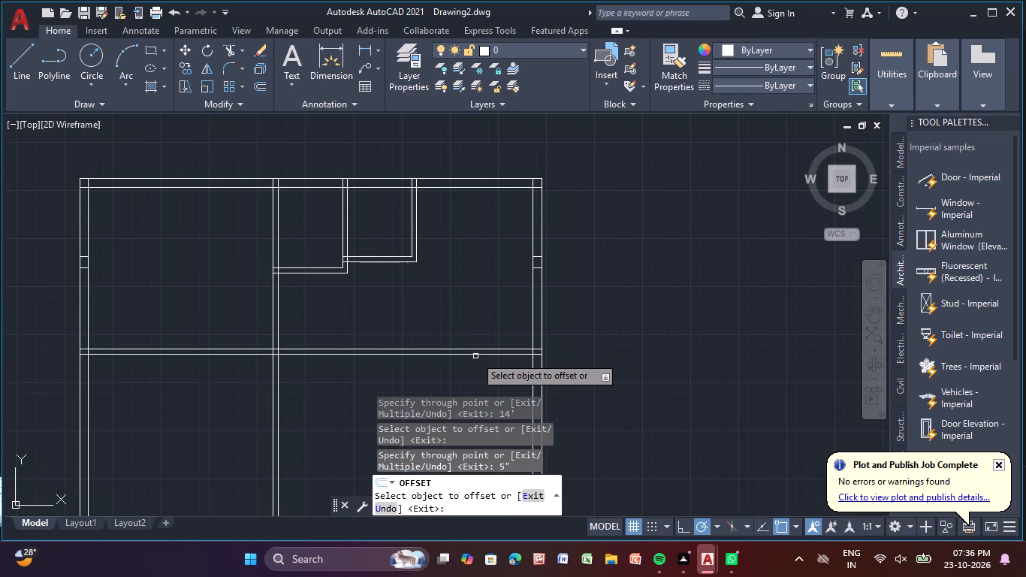
{"action": "key", "text": "Escape"}
Extend both right wall lines of the second small room down to the lower line of the new horizontal wall.
{"action": "key", "text": "e"}
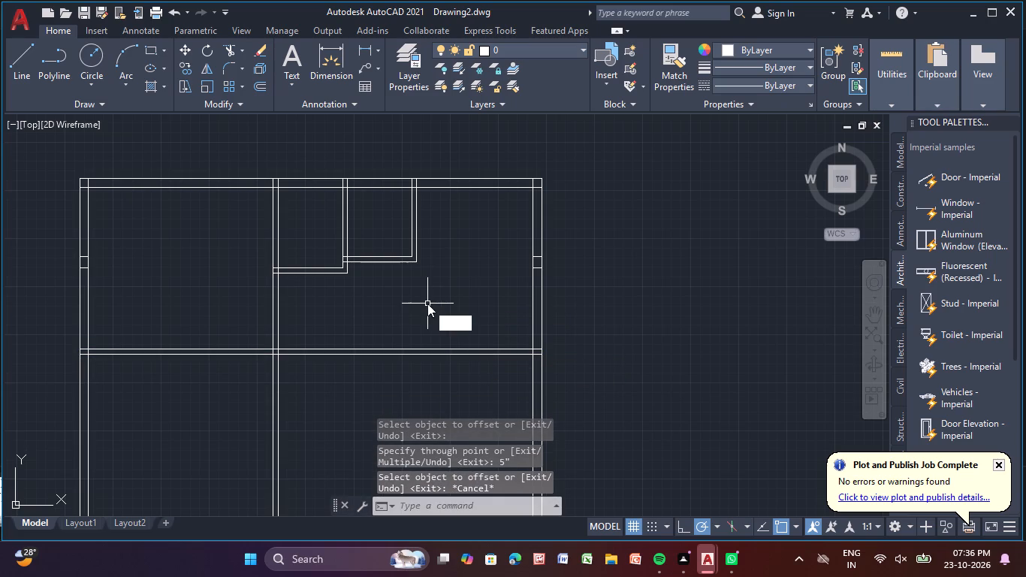
{"action": "key", "text": "x"}
{"action": "left_click", "coordinate": [513, 340]}
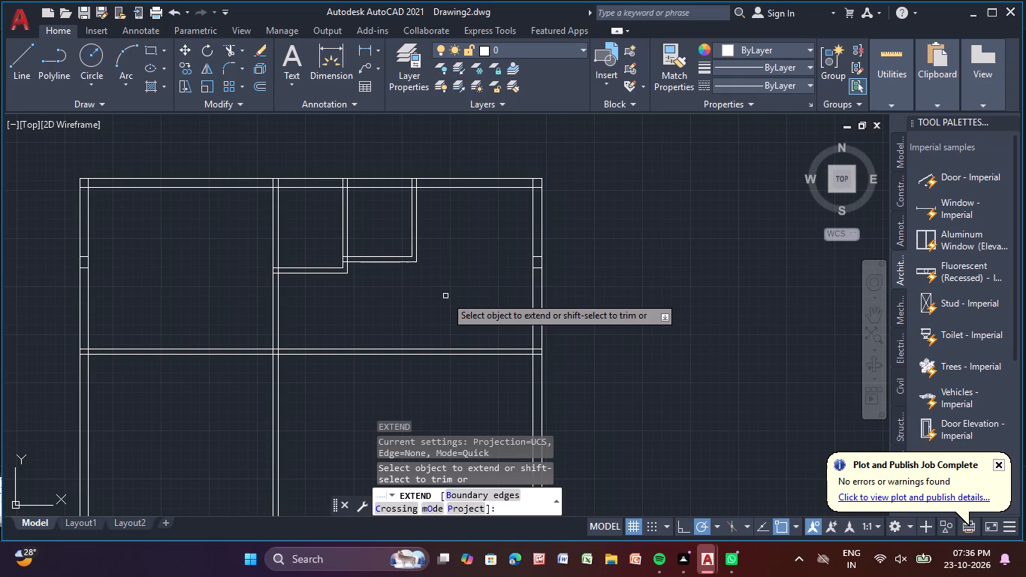
{"action": "left_click", "coordinate": [418, 251]}
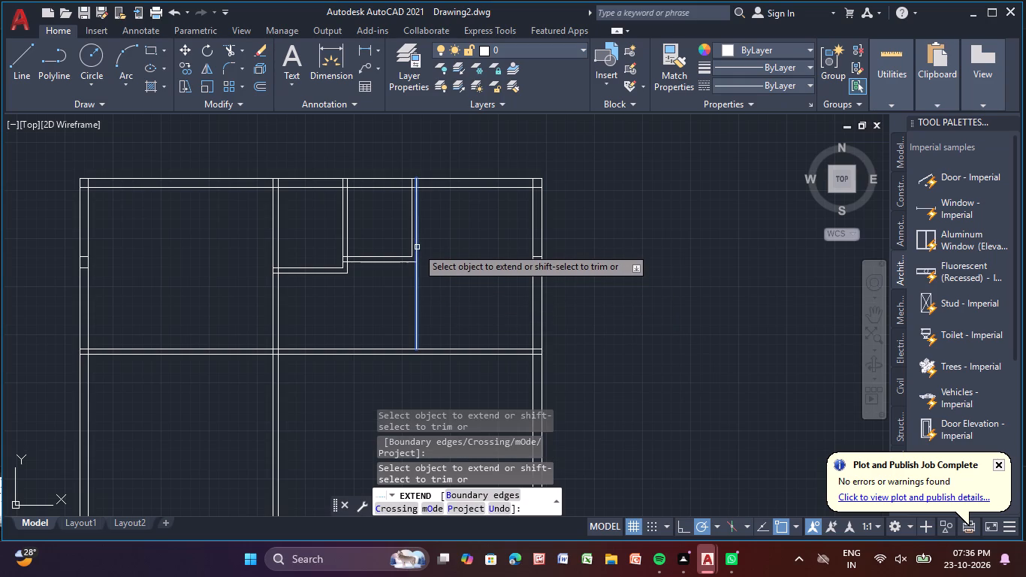
{"action": "left_click", "coordinate": [417, 247]}
{"action": "left_click", "coordinate": [411, 243]}
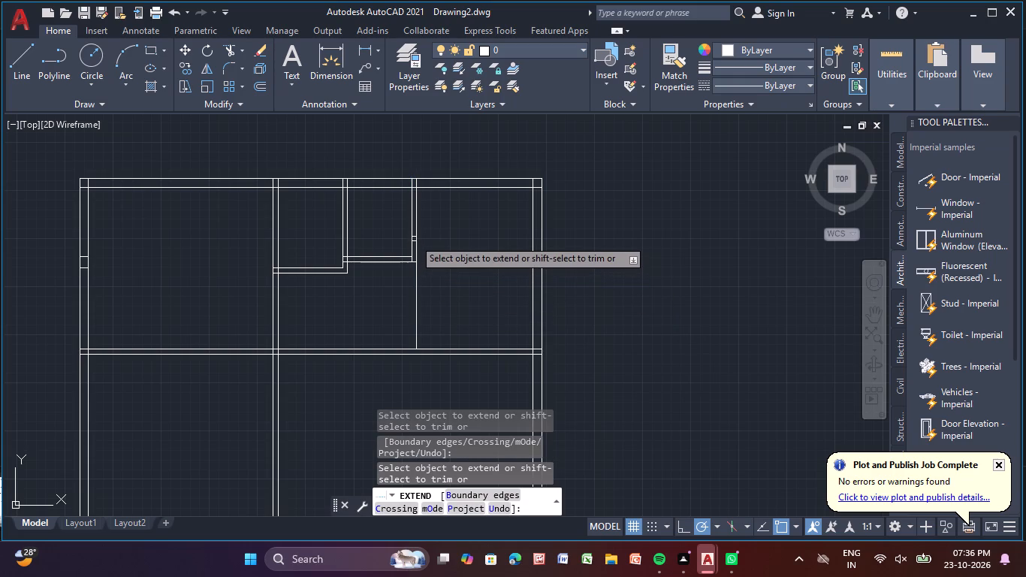
{"action": "left_click", "coordinate": [412, 238]}
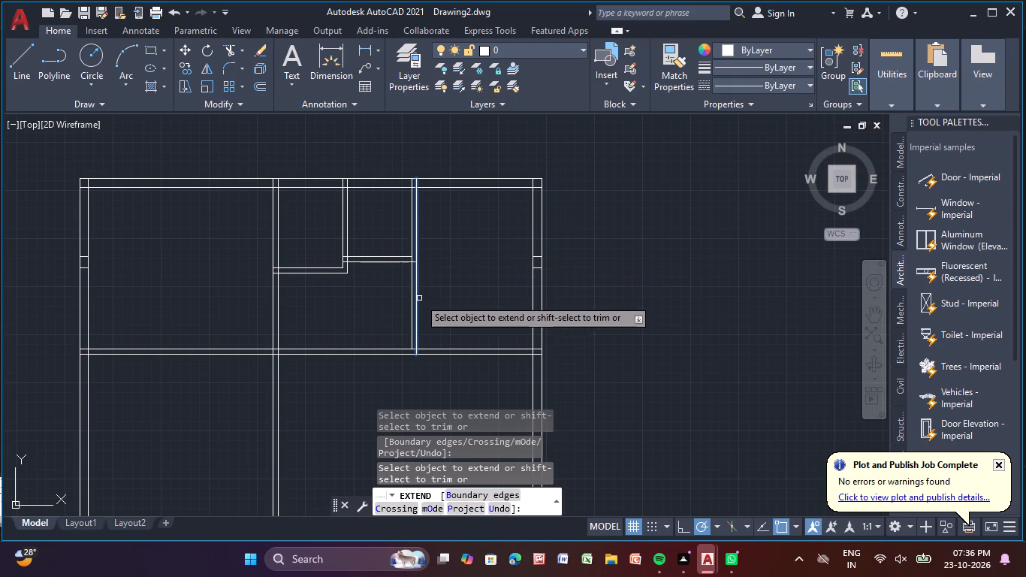
{"action": "left_click", "coordinate": [413, 304]}
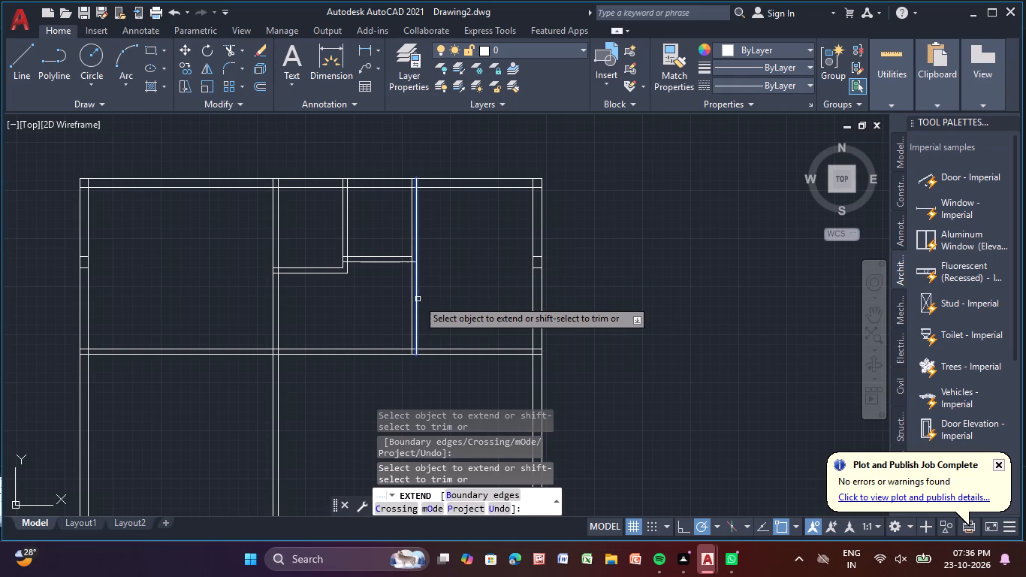
{"action": "left_click", "coordinate": [417, 299]}
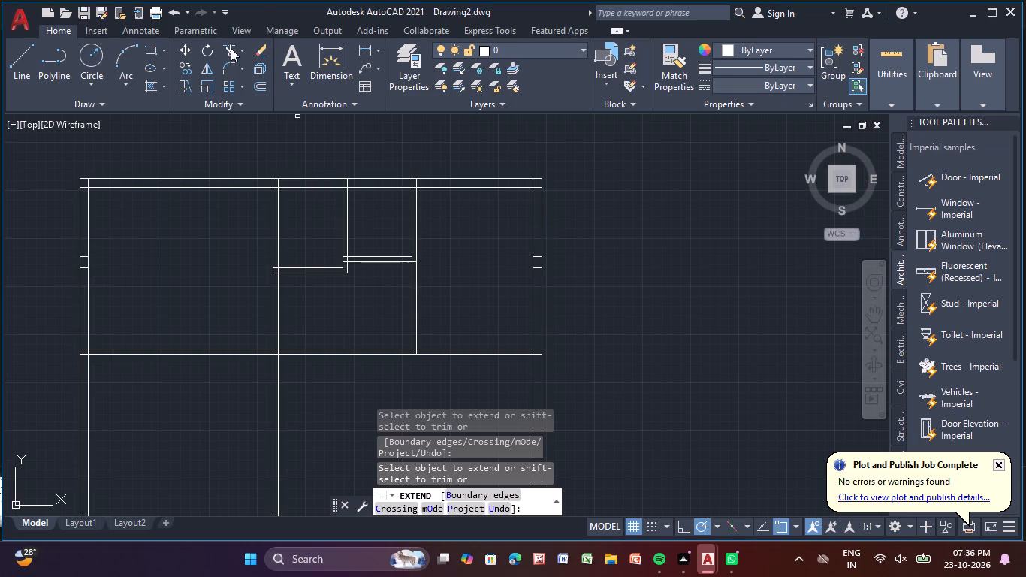
Trim the horizontal wall lines between the two long vertical interior walls, and the left room's right wall lines below its bottom wall.
{"action": "left_click_drag", "start_coordinate": [231, 47], "coordinate": [231, 59]}
{"action": "left_click_drag", "start_coordinate": [337, 338], "coordinate": [352, 401]}
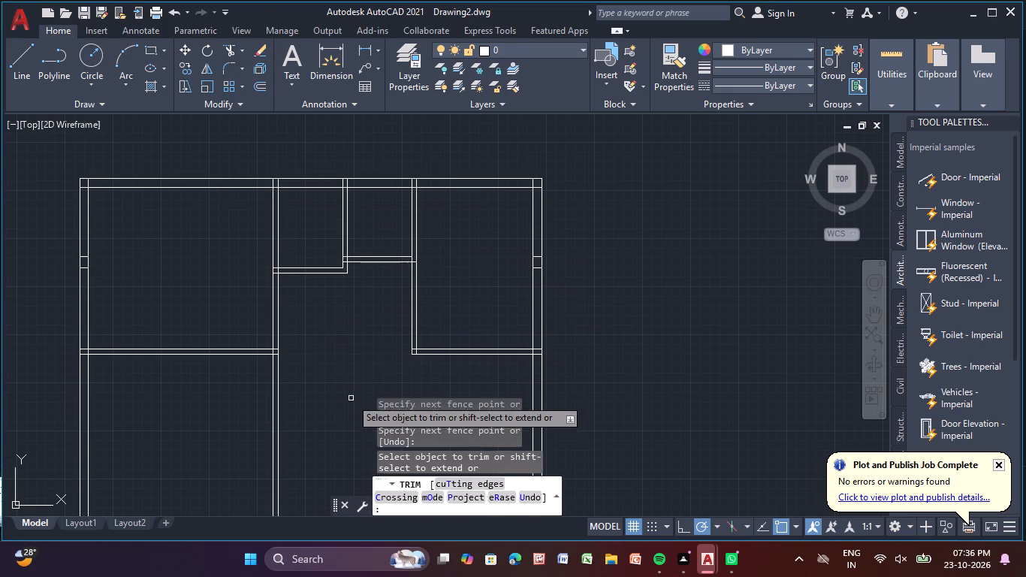
{"action": "middle_click_drag", "start_coordinate": [347, 384], "coordinate": [363, 258]}
{"action": "middle_click_drag", "start_coordinate": [364, 258], "coordinate": [363, 265]}
{"action": "left_click_drag", "start_coordinate": [267, 310], "coordinate": [394, 310]}
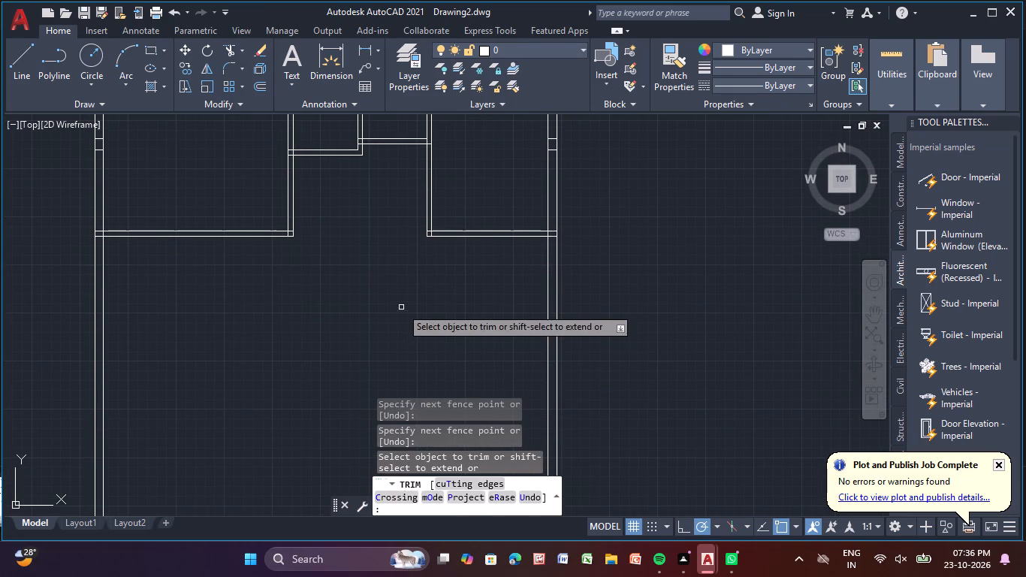
{"action": "key", "text": "Escape"}
{"action": "scroll", "coordinate": [389, 279], "scroll_direction": "down", "scroll_amount": 1}
{"action": "key", "text": "Escape"}
{"action": "key", "text": "Escape"}
Offset the left outer wall's inner line 4'-0" to the right.
{"action": "middle_click_drag", "start_coordinate": [391, 279], "coordinate": [408, 264]}
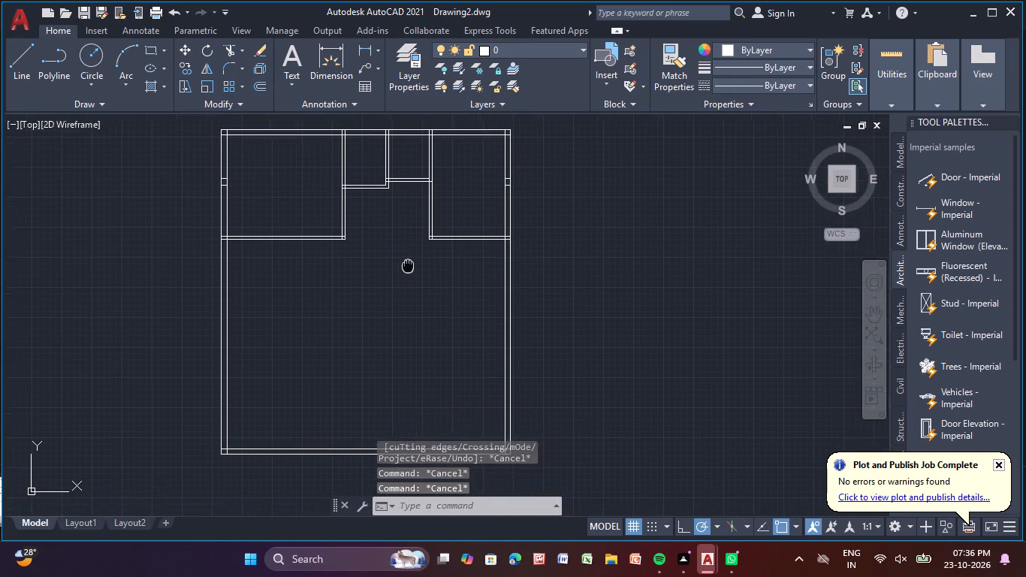
{"action": "middle_click_drag", "start_coordinate": [408, 264], "coordinate": [421, 239]}
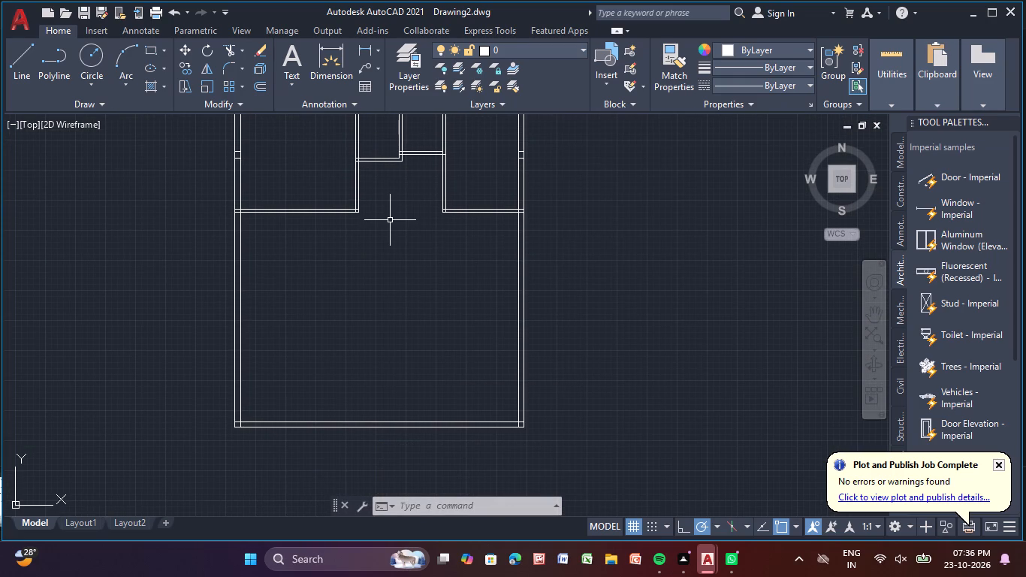
{"action": "middle_click_drag", "start_coordinate": [388, 225], "coordinate": [382, 240]}
{"action": "left_click", "coordinate": [262, 83]}
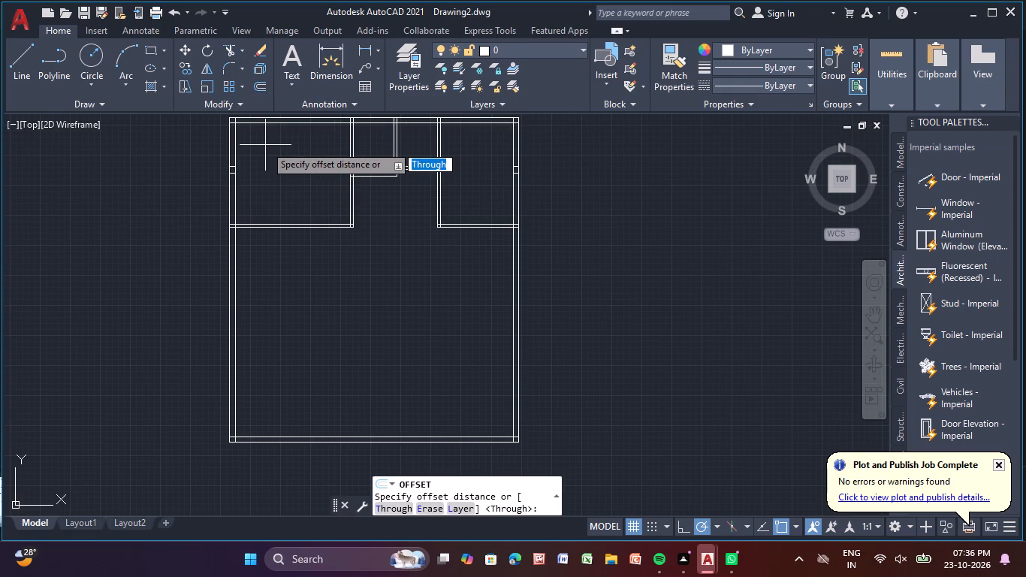
{"action": "key", "text": "Return"}
{"action": "scroll", "coordinate": [238, 265], "scroll_direction": "up", "scroll_amount": 2}
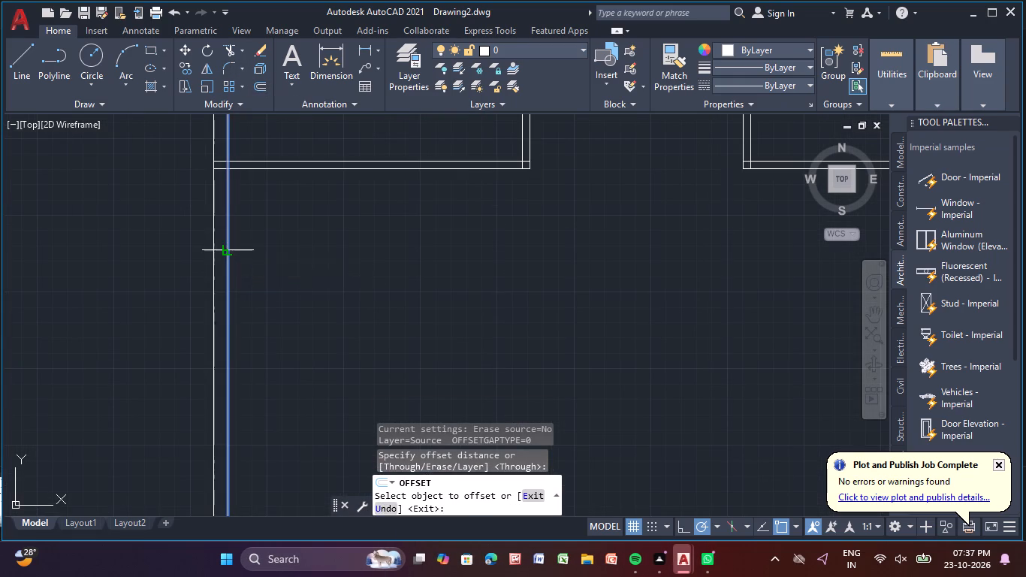
{"action": "left_click", "coordinate": [228, 250]}
{"action": "key", "text": "4"}
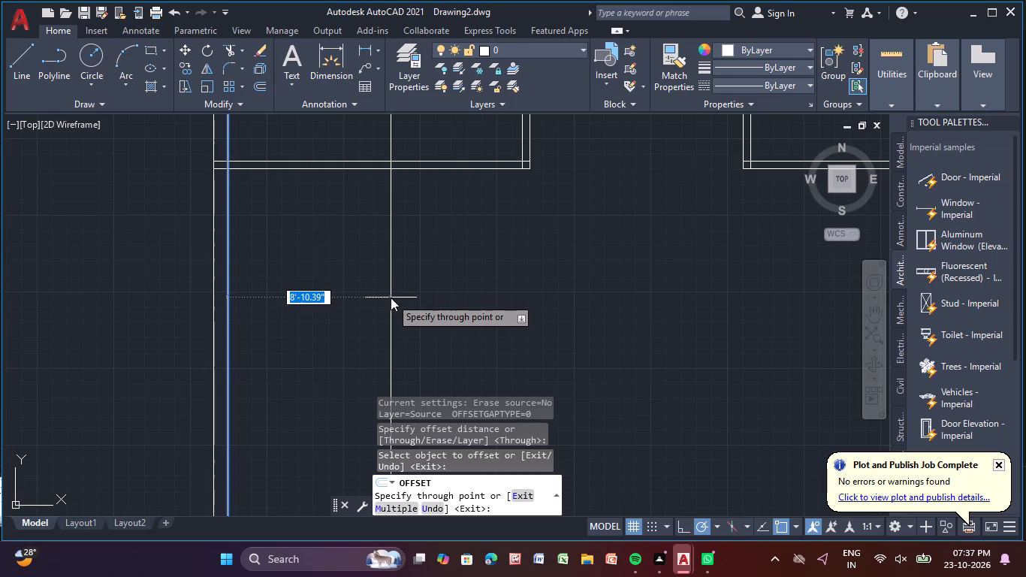
{"action": "key", "text": "apostrophe"}
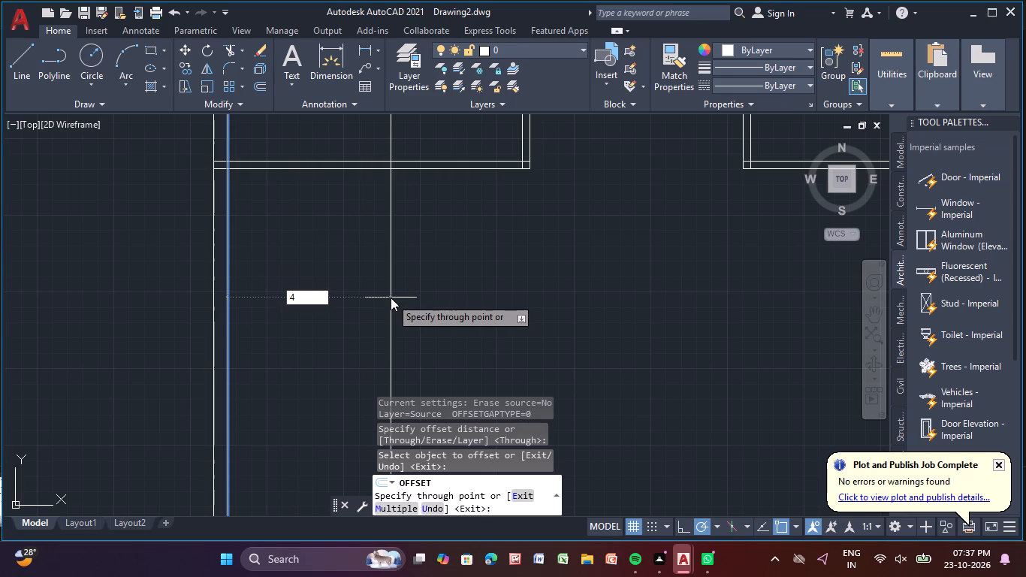
{"action": "type", "text": "-0"}
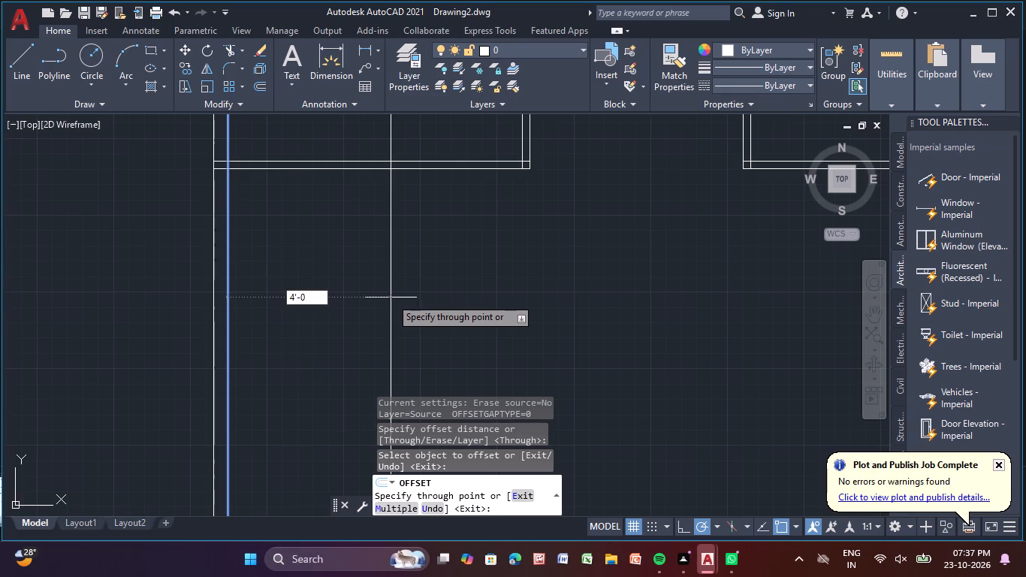
{"action": "key", "text": "shift+quotedbl"}
{"action": "key", "text": "Return"}
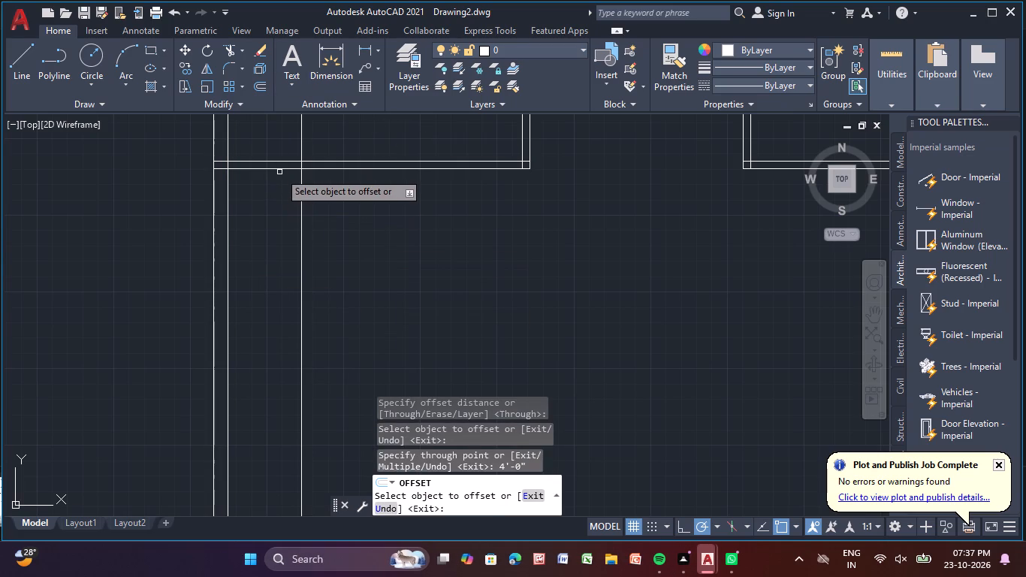
Offset the lower line of the left room's bottom wall 6'-0" downward.
{"action": "left_click", "coordinate": [287, 168]}
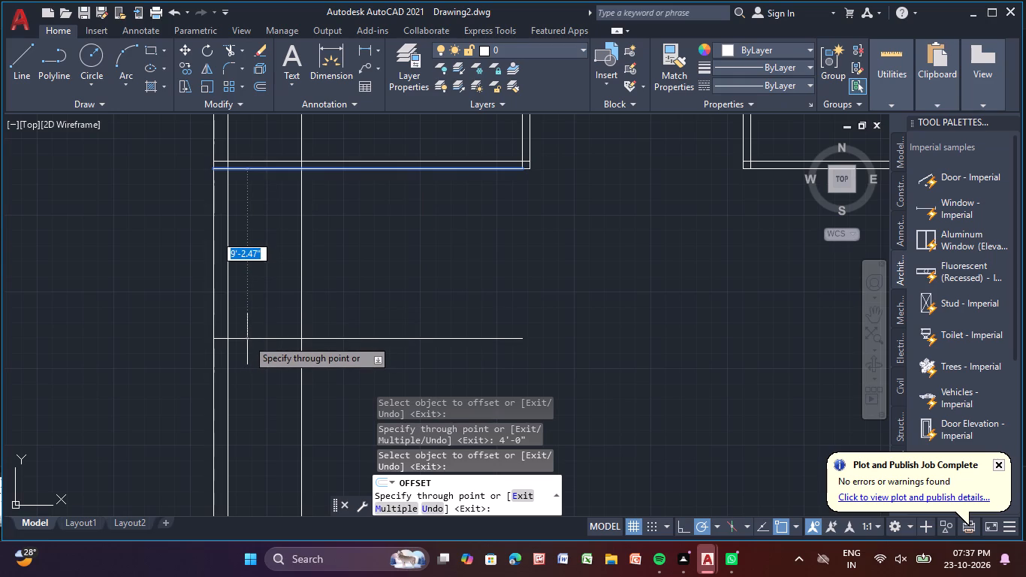
{"action": "type", "text": "6'-0"}
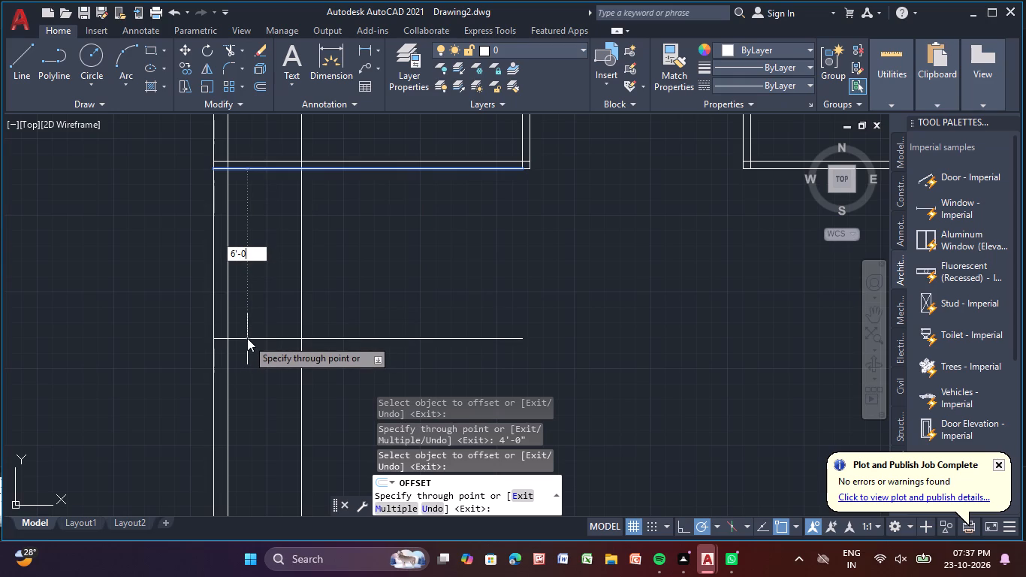
{"action": "key", "text": "shift+quotedbl"}
{"action": "key", "text": "Return"}
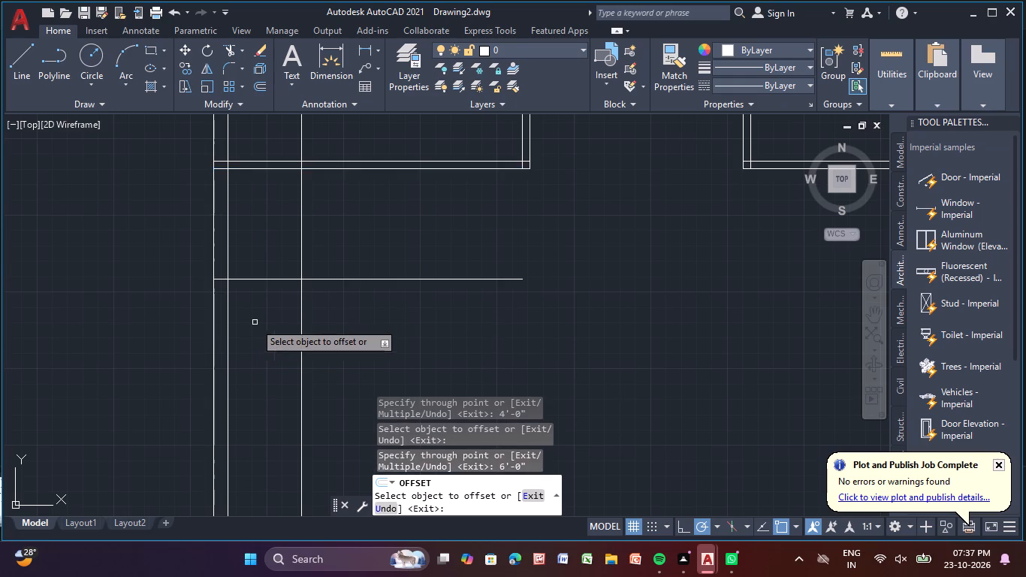
Trim the part of the new vertical line that runs up through the upper left room.
{"action": "middle_click_drag", "start_coordinate": [322, 210], "coordinate": [272, 412]}
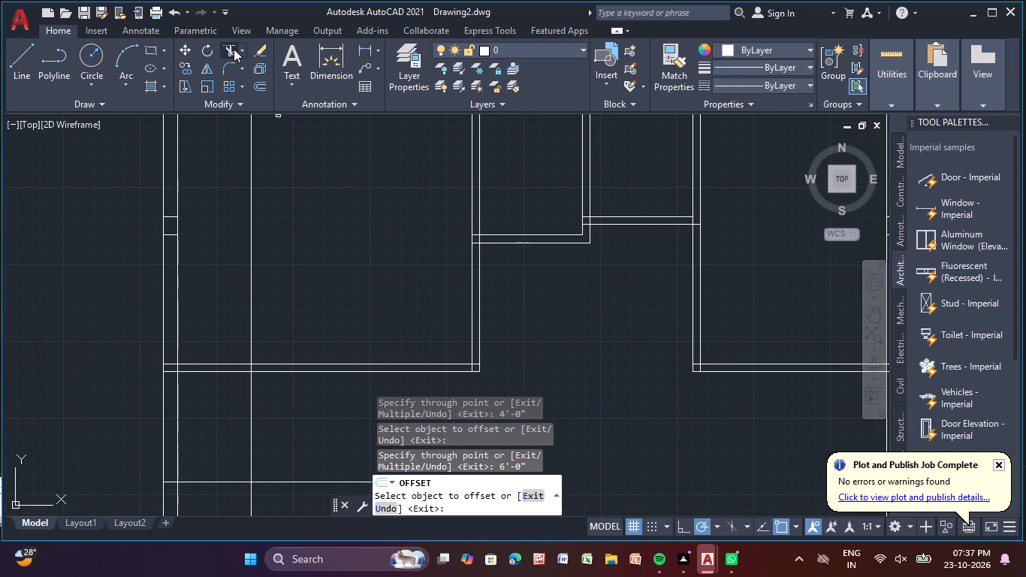
{"action": "left_click", "coordinate": [231, 47]}
{"action": "left_click_drag", "start_coordinate": [209, 246], "coordinate": [300, 247]}
{"action": "middle_click_drag", "start_coordinate": [303, 249], "coordinate": [362, 11]}
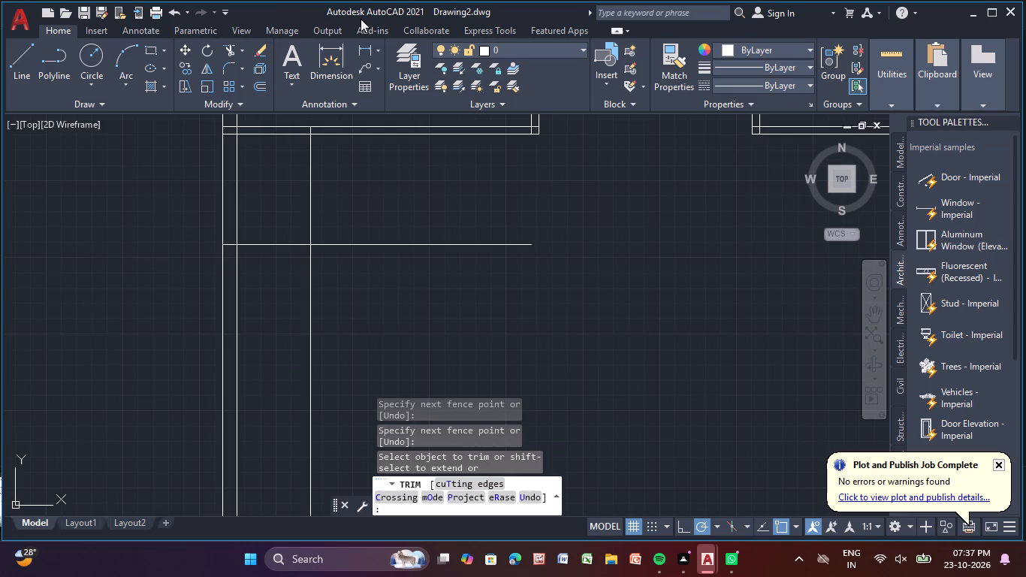
Offset the trimmed vertical line 5" to the right.
{"action": "left_click", "coordinate": [264, 86]}
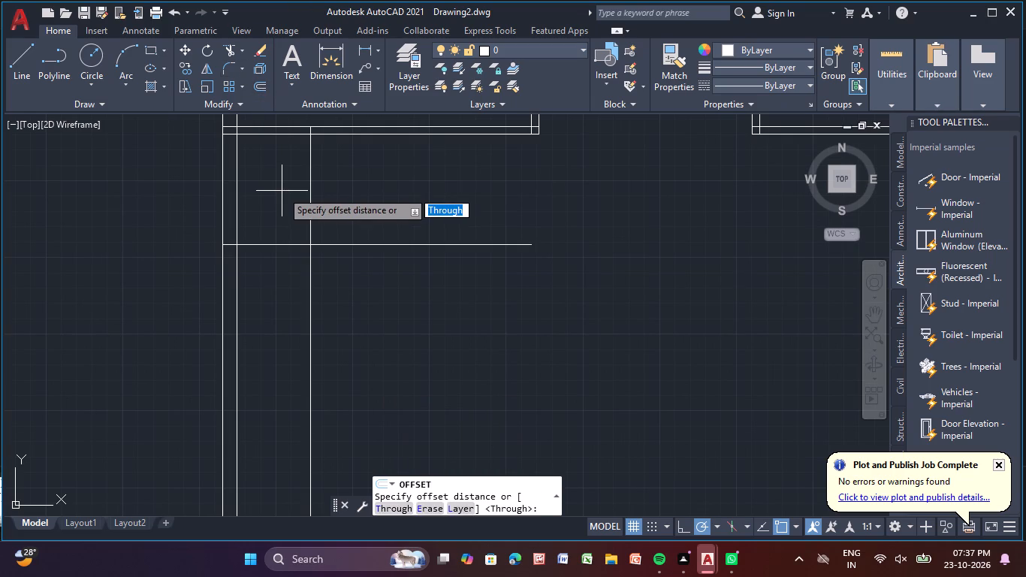
{"action": "key", "text": "Return"}
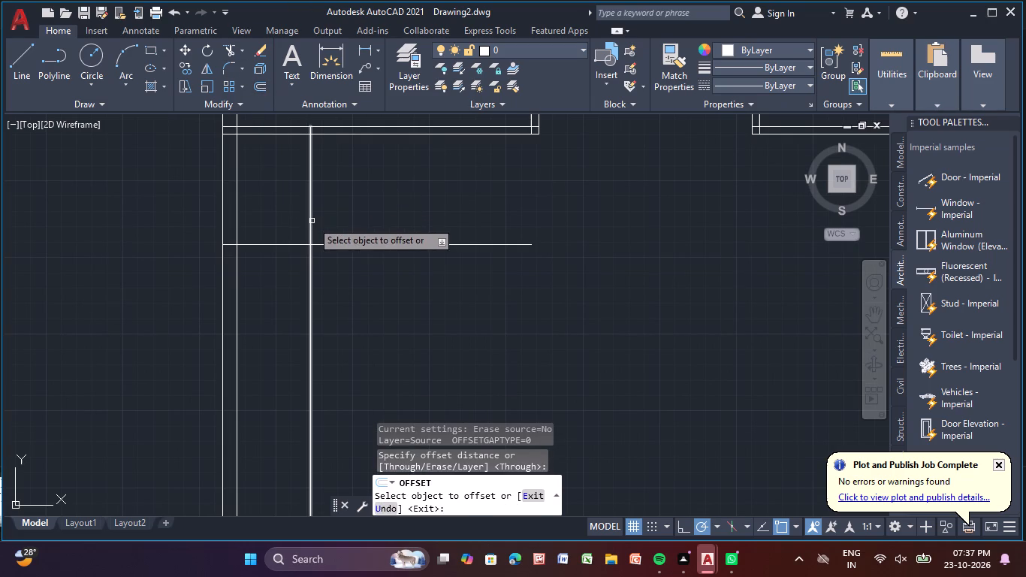
{"action": "left_click", "coordinate": [312, 221]}
{"action": "key", "text": "5"}
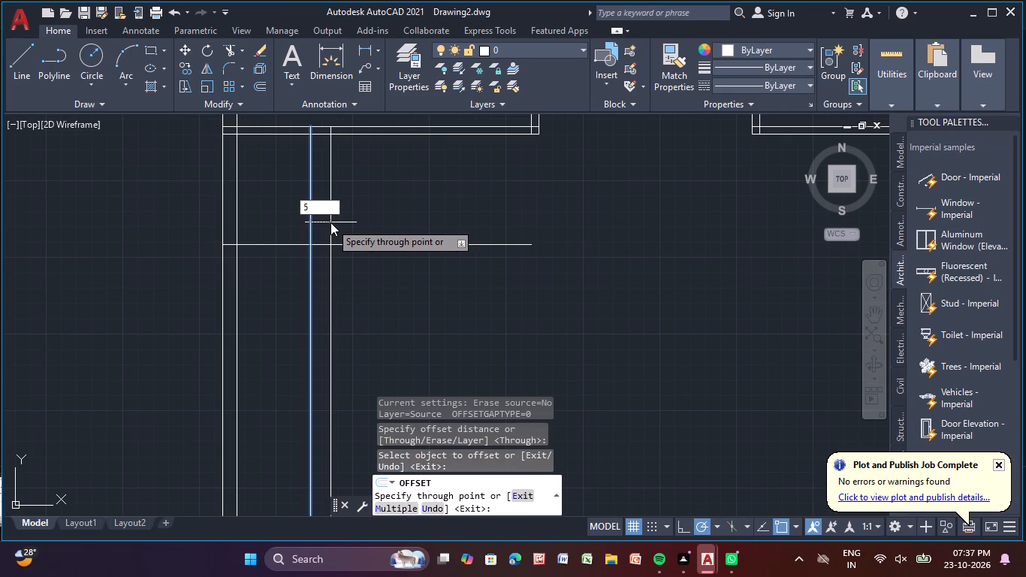
{"action": "key", "text": "shift+quotedbl"}
{"action": "key", "text": "Return"}
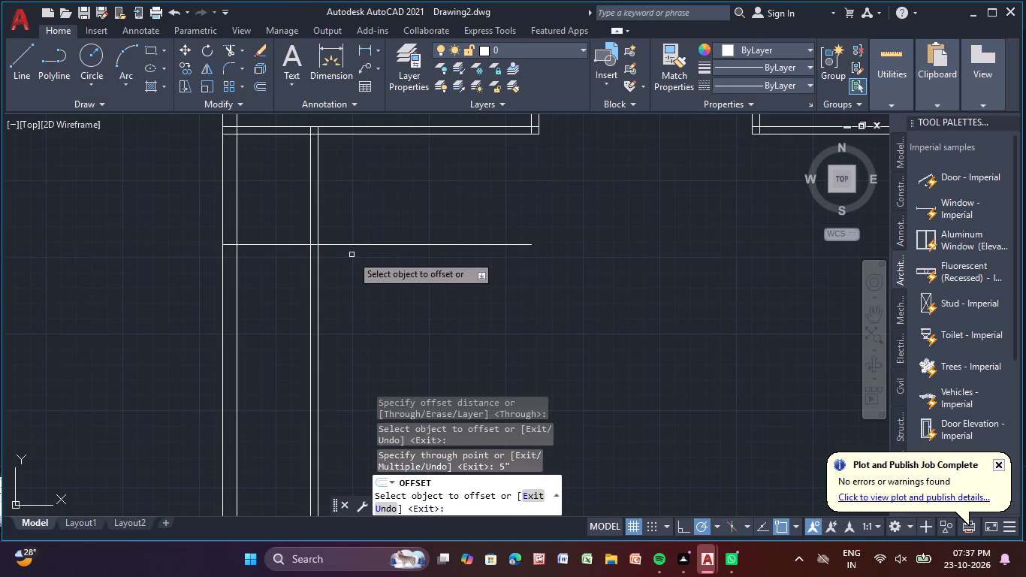
Offset the horizontal line below the left room's bottom wall 5" downward.
{"action": "left_click", "coordinate": [361, 245]}
{"action": "key", "text": "5"}
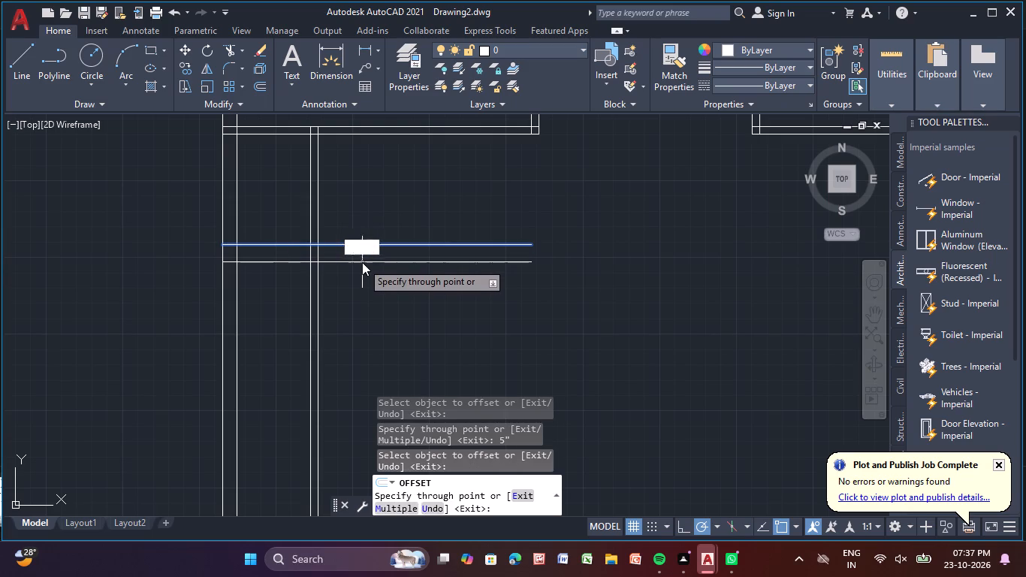
{"action": "key", "text": "shift+quotedbl"}
{"action": "key", "text": "Return"}
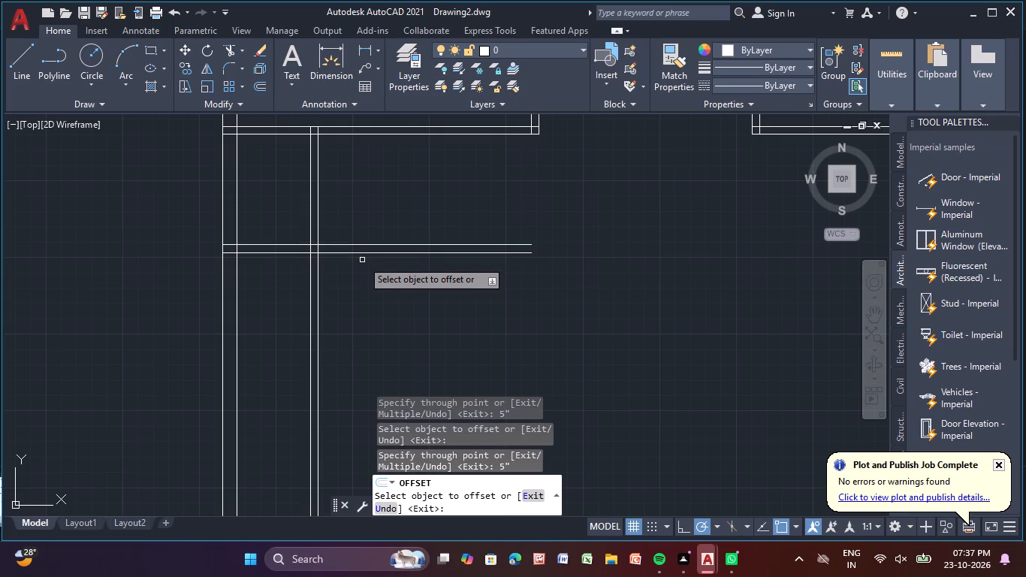
Trim the new horizontal wall lines beyond the small room's right wall and the vertical wall lines below its bottom wall.
{"action": "left_click", "coordinate": [229, 39]}
{"action": "left_click_drag", "start_coordinate": [461, 207], "coordinate": [442, 290]}
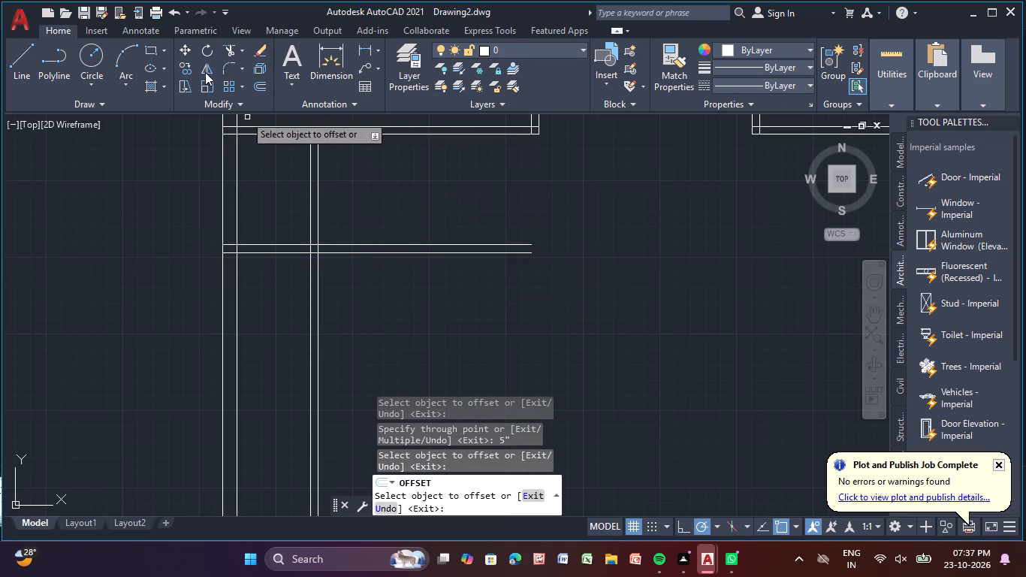
{"action": "left_click", "coordinate": [234, 50]}
{"action": "left_click_drag", "start_coordinate": [434, 215], "coordinate": [419, 254]}
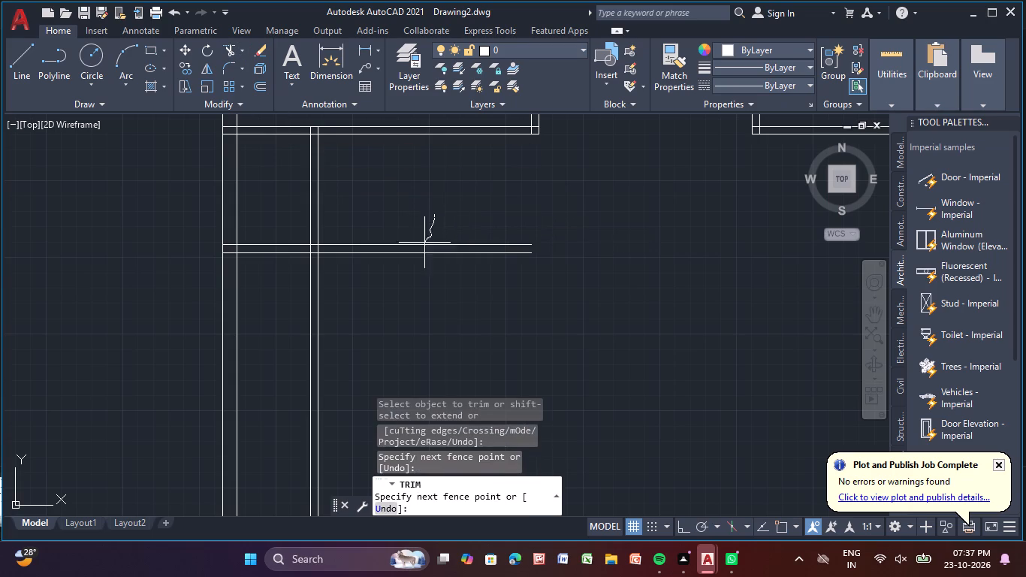
{"action": "left_click_drag", "start_coordinate": [419, 254], "coordinate": [411, 288]}
{"action": "left_click_drag", "start_coordinate": [284, 356], "coordinate": [445, 318]}
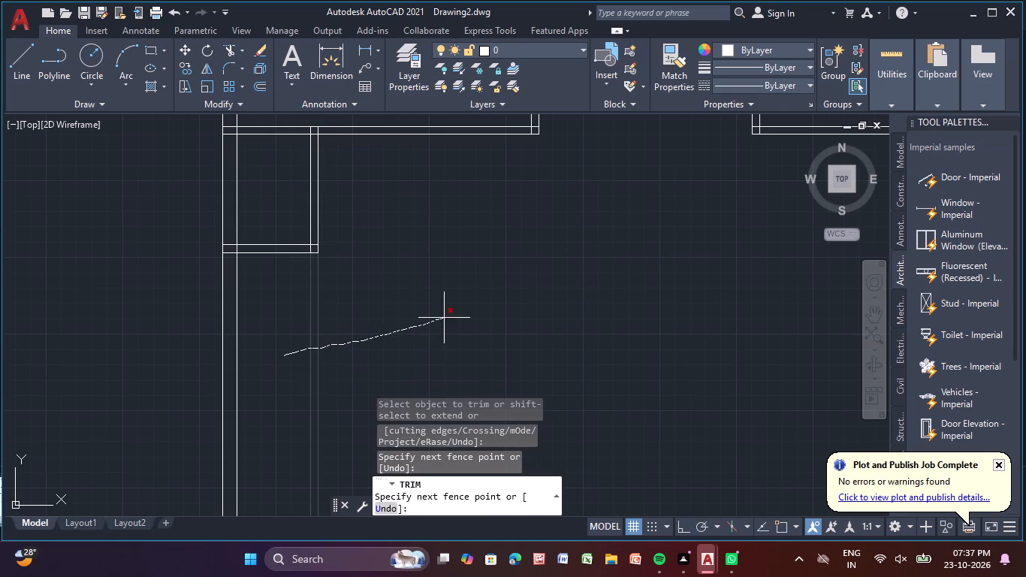
{"action": "left_click_drag", "start_coordinate": [445, 318], "coordinate": [544, 295]}
{"action": "scroll", "coordinate": [554, 270], "scroll_direction": "down", "scroll_amount": 1}
{"action": "middle_click_drag", "start_coordinate": [553, 270], "coordinate": [551, 273]}
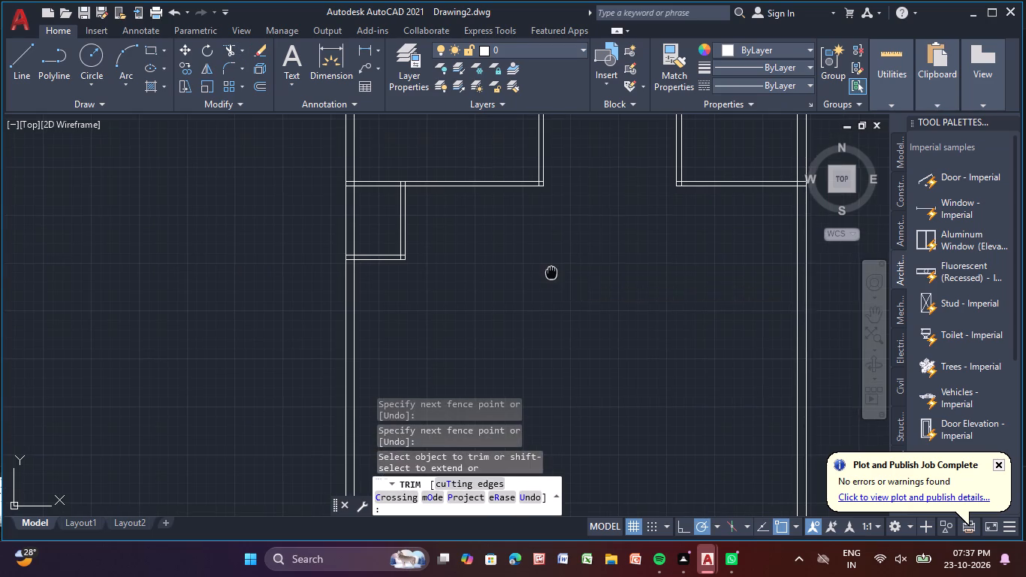
{"action": "middle_click_drag", "start_coordinate": [551, 273], "coordinate": [542, 289]}
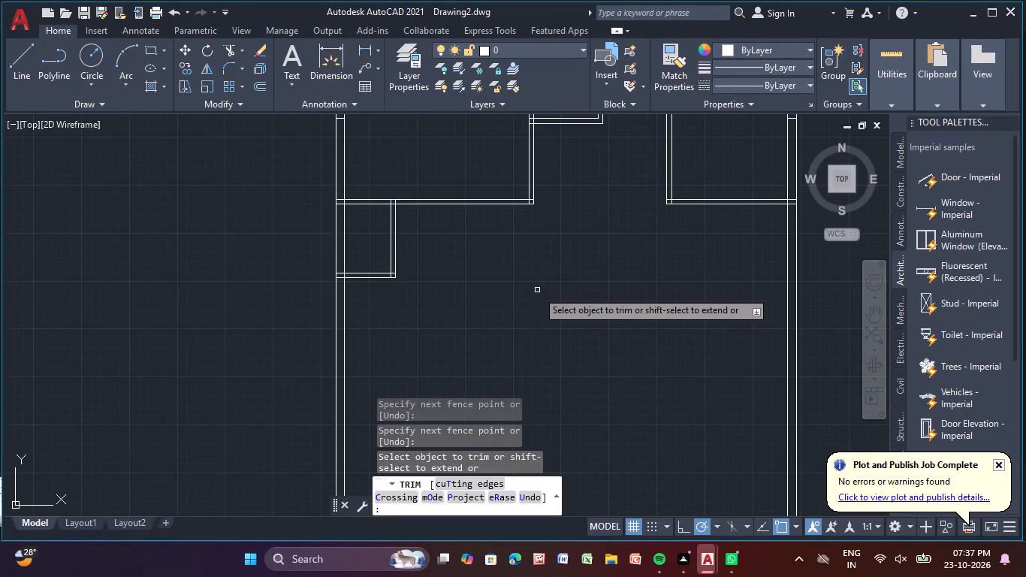
{"action": "key", "text": "Escape"}
Offset the lower line of the right room's bottom wall 15'-0" downward.
{"action": "middle_click_drag", "start_coordinate": [533, 295], "coordinate": [328, 292]}
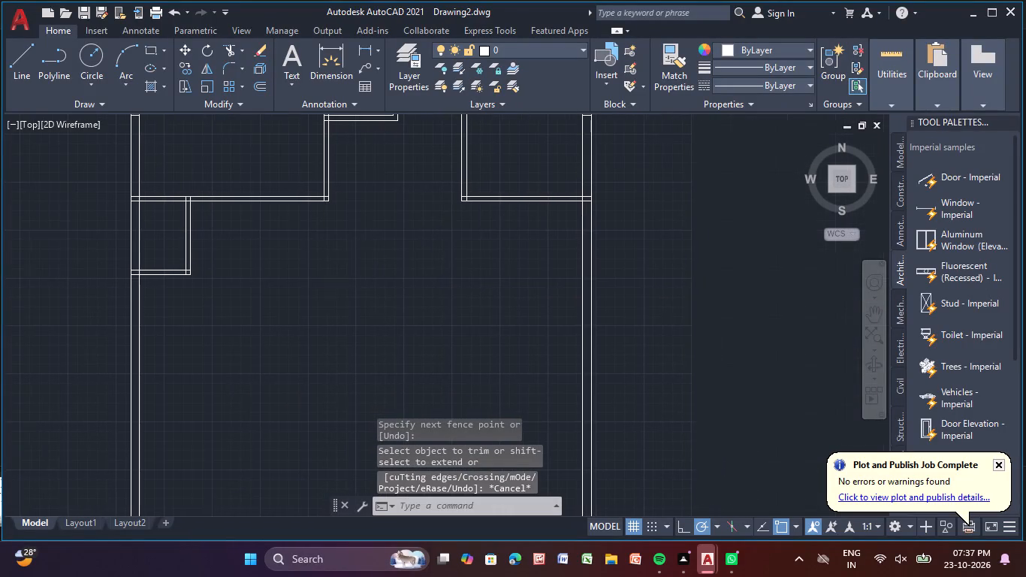
{"action": "left_click", "coordinate": [259, 90]}
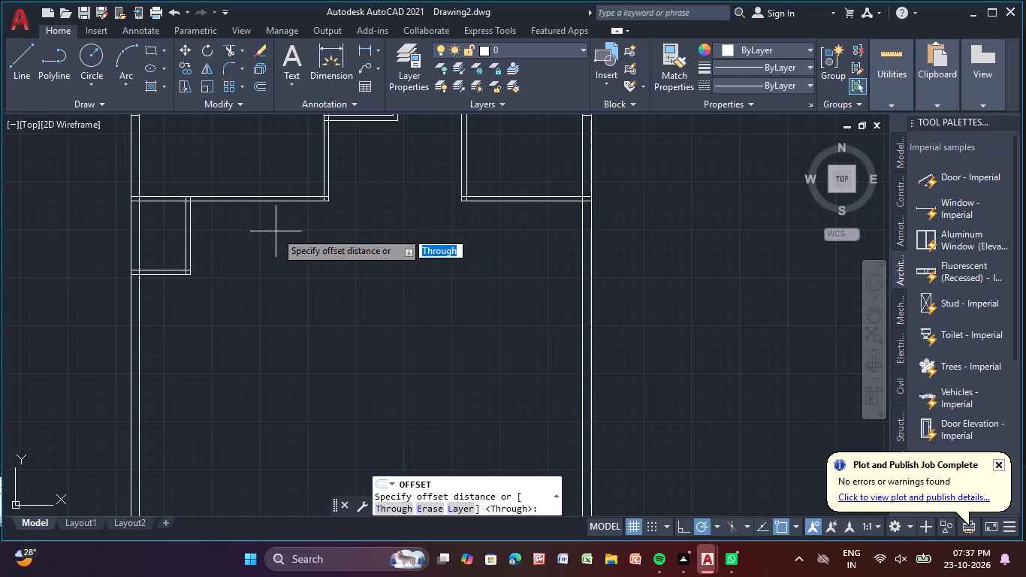
{"action": "key", "text": "Return"}
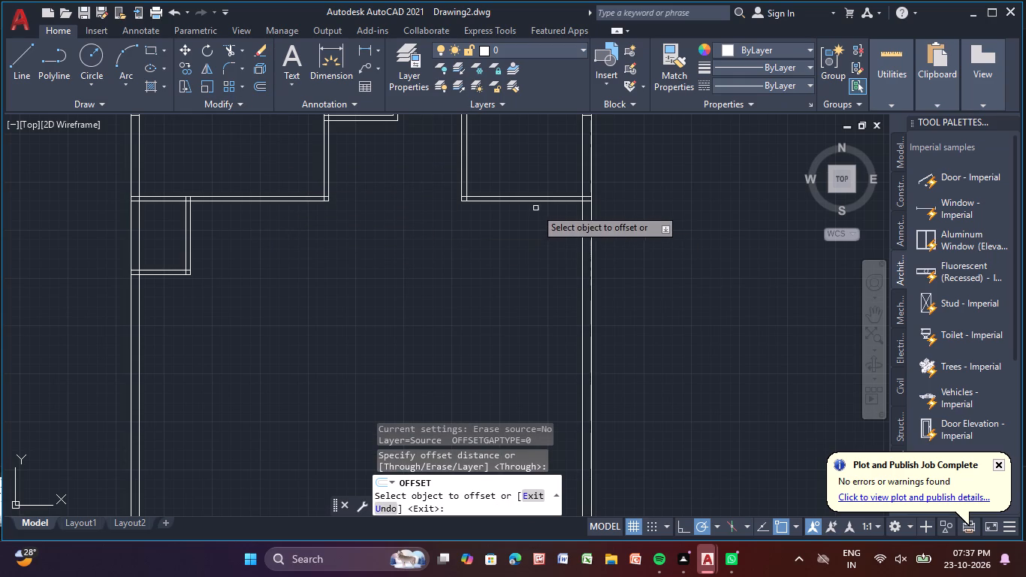
{"action": "left_click", "coordinate": [546, 201]}
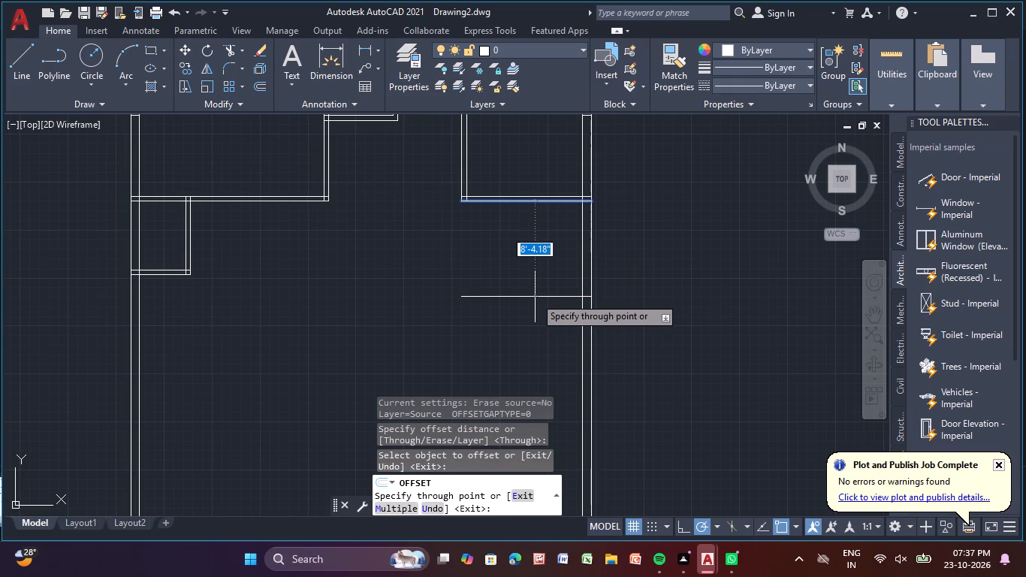
{"action": "type", "text": "15'-0"}
{"action": "key", "text": "shift+quotedbl"}
{"action": "key", "text": "Return"}
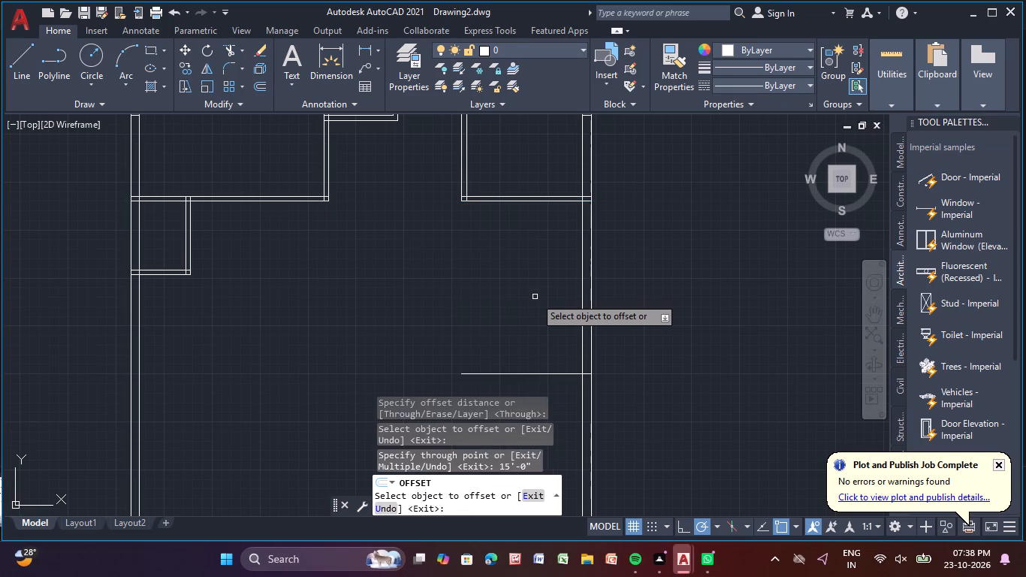
Offset the new horizontal line on the right side 5" downward.
{"action": "middle_click_drag", "start_coordinate": [527, 301], "coordinate": [524, 242]}
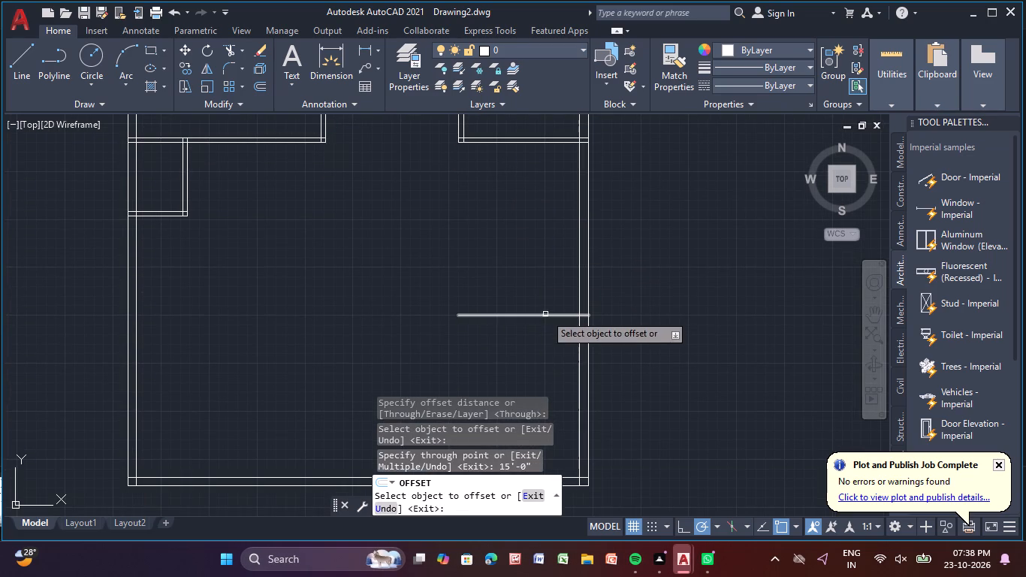
{"action": "left_click", "coordinate": [545, 314]}
{"action": "key", "text": "5"}
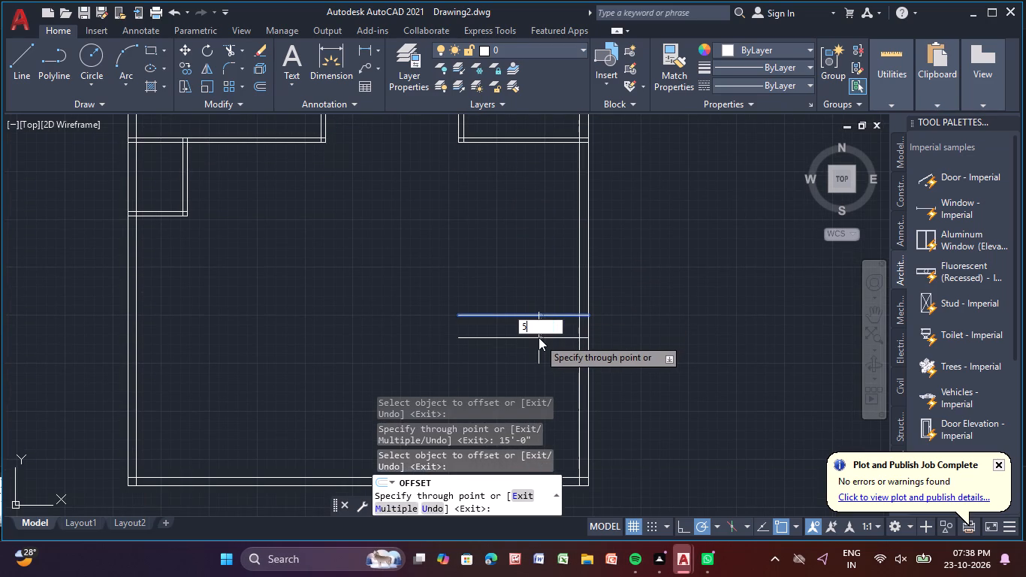
{"action": "key", "text": "shift+quotedbl"}
{"action": "key", "text": "Return"}
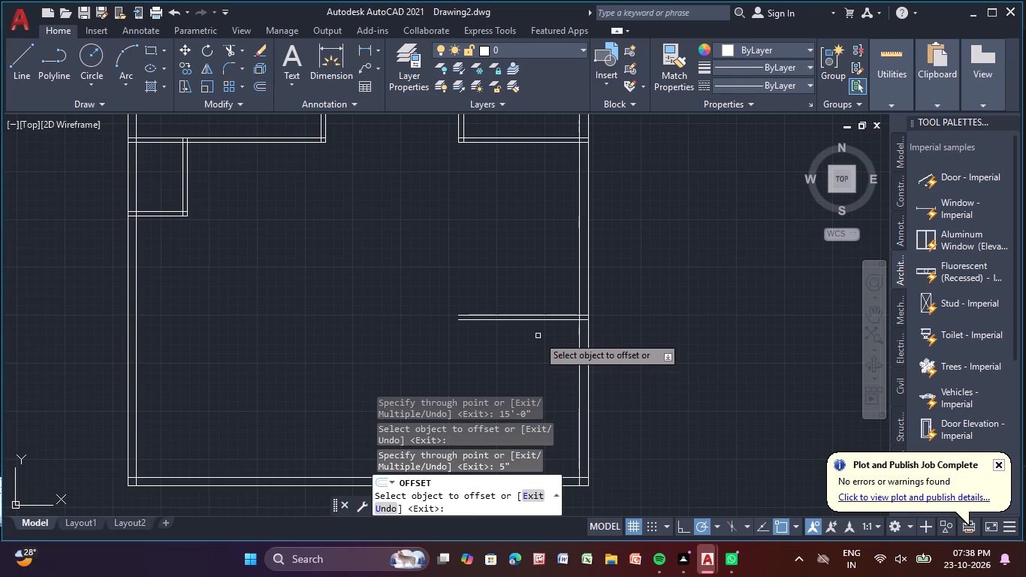
{"action": "key", "text": "Escape"}
{"action": "key", "text": "Escape"}
Extend both lines of the right room's left wall down to the lower line of the new horizontal wall.
{"action": "key", "text": "e"}
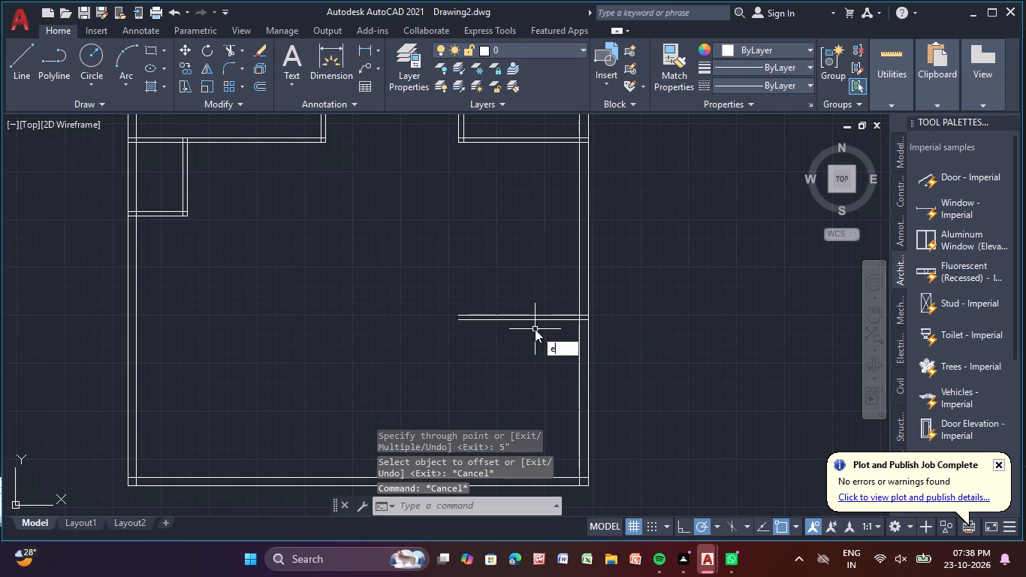
{"action": "key", "text": "x"}
{"action": "left_click", "coordinate": [614, 366]}
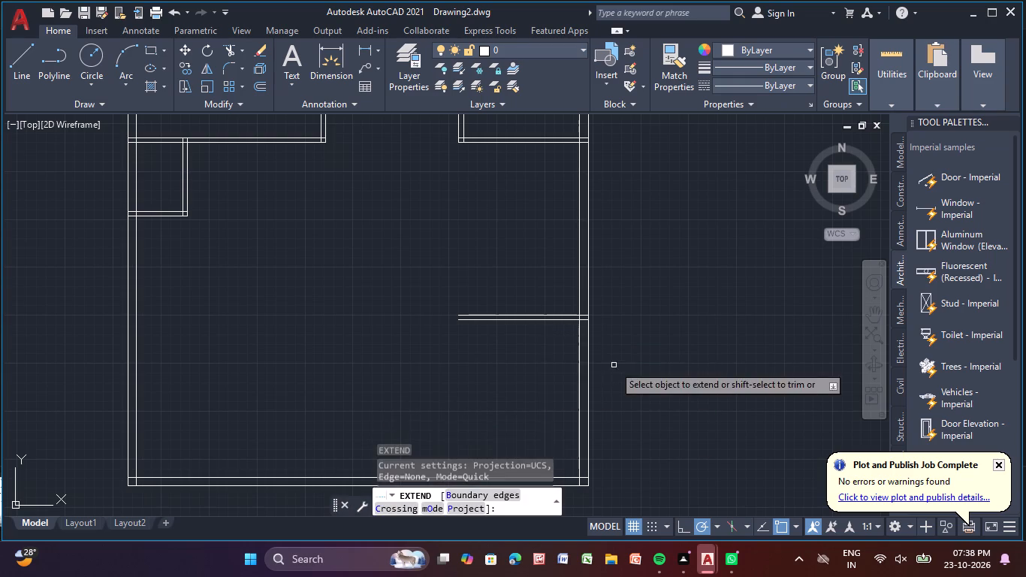
{"action": "middle_click_drag", "start_coordinate": [487, 254], "coordinate": [467, 319]}
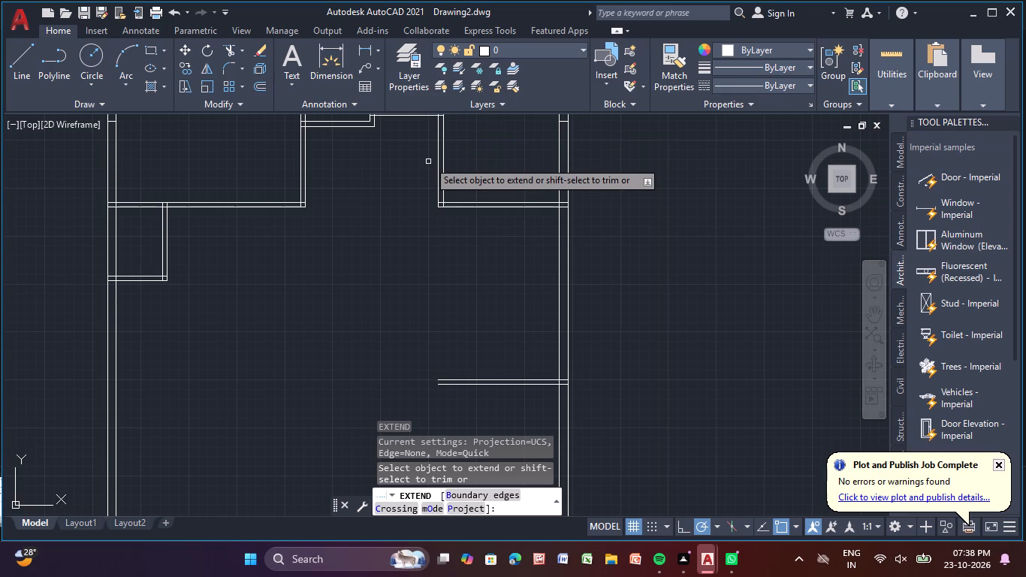
{"action": "left_click", "coordinate": [438, 166]}
{"action": "left_click", "coordinate": [443, 165]}
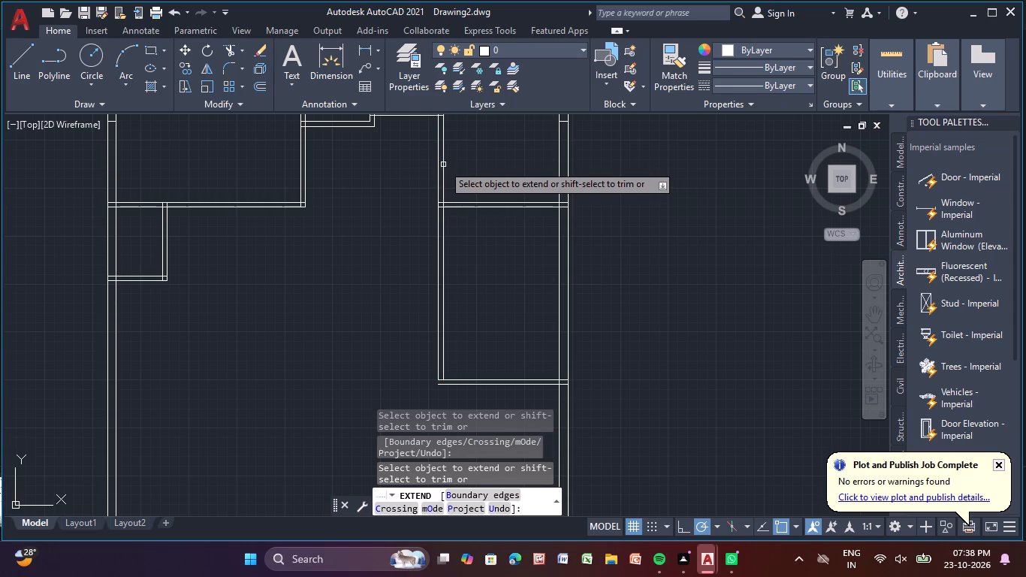
{"action": "left_click", "coordinate": [442, 256]}
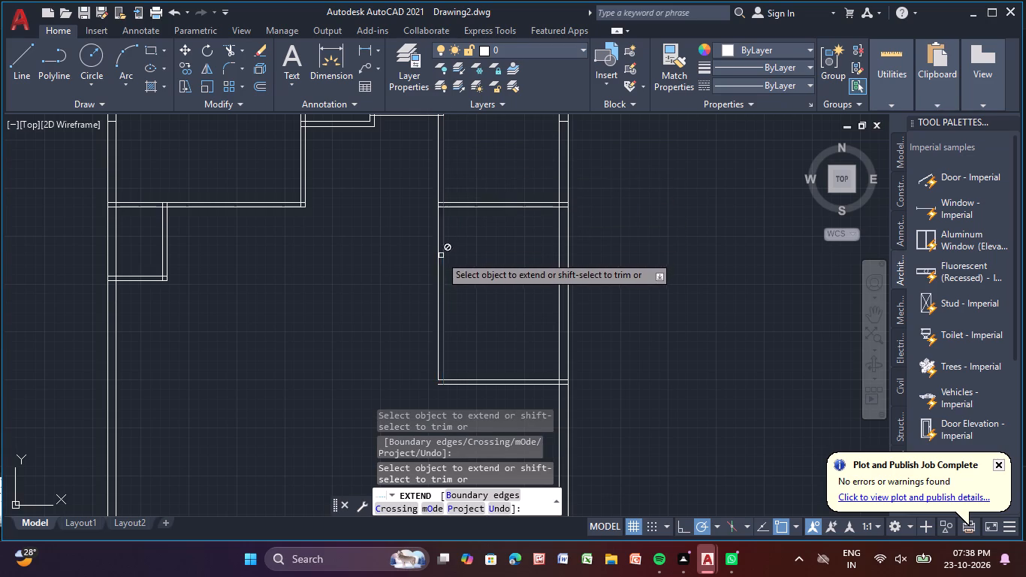
{"action": "left_click", "coordinate": [439, 257]}
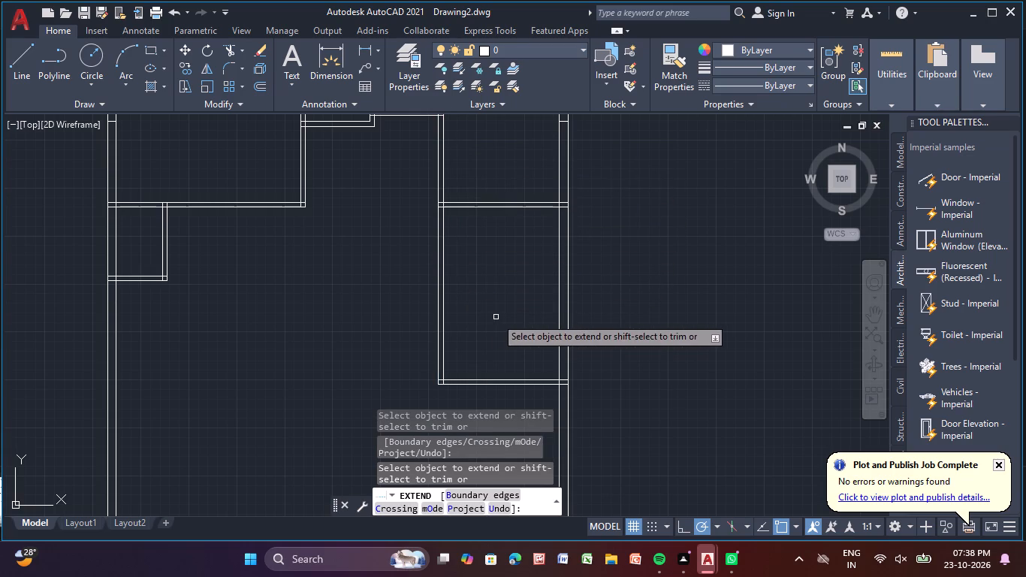
{"action": "scroll", "coordinate": [496, 316], "scroll_direction": "down", "scroll_amount": 1}
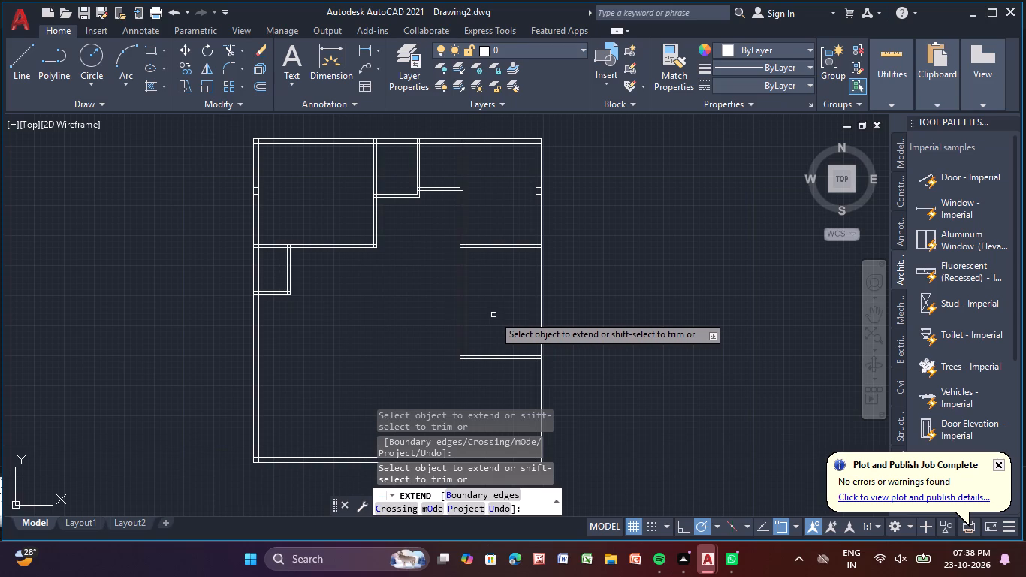
{"action": "middle_click_drag", "start_coordinate": [508, 219], "coordinate": [525, 128]}
{"action": "middle_click_drag", "start_coordinate": [523, 309], "coordinate": [523, 300]}
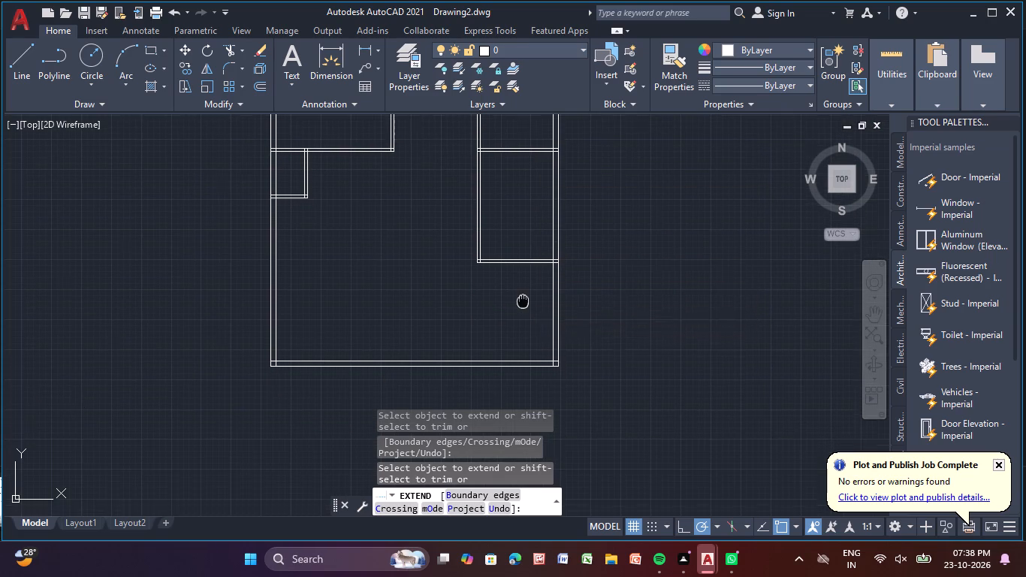
{"action": "middle_click_drag", "start_coordinate": [523, 300], "coordinate": [526, 264]}
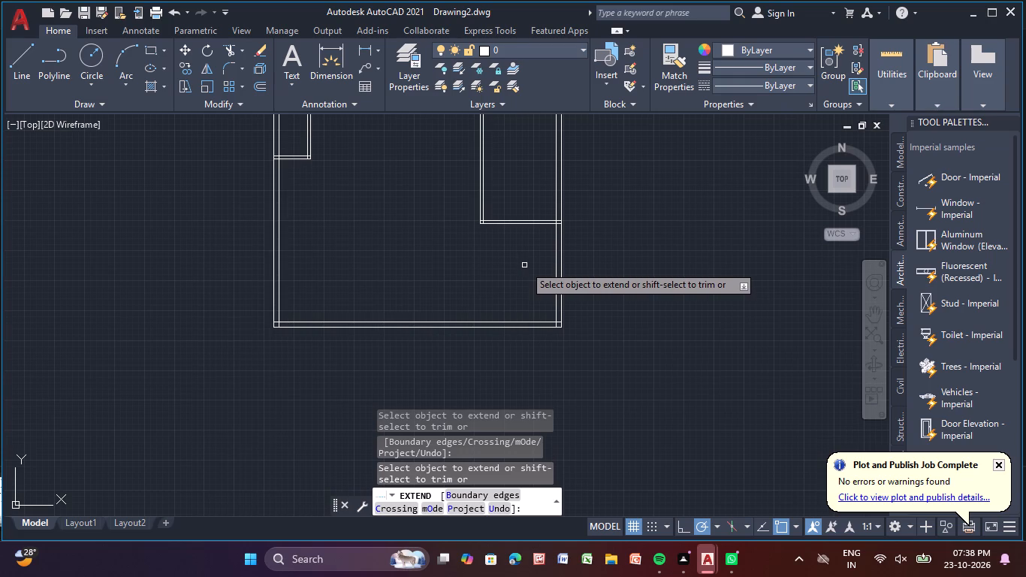
{"action": "scroll", "coordinate": [526, 261], "scroll_direction": "down", "scroll_amount": 1}
{"action": "middle_click", "coordinate": [526, 261]}
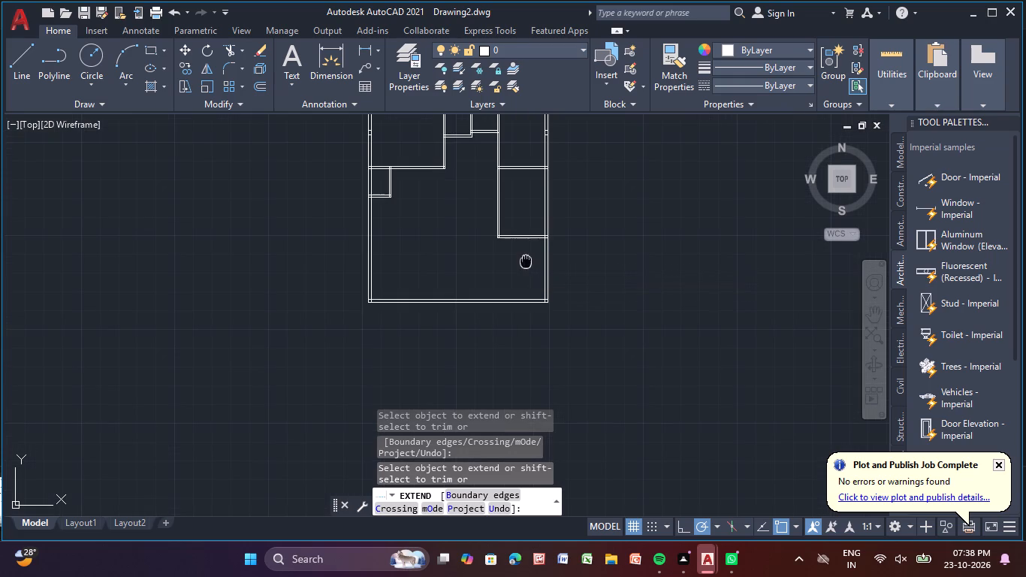
{"action": "scroll", "coordinate": [527, 265], "scroll_direction": "up", "scroll_amount": 1}
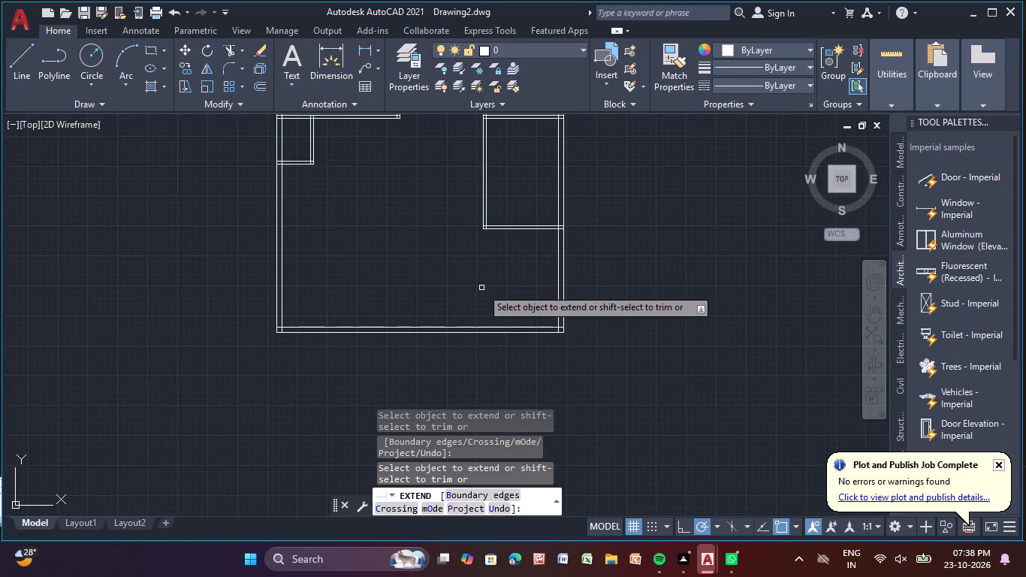
{"action": "key", "text": "Escape"}
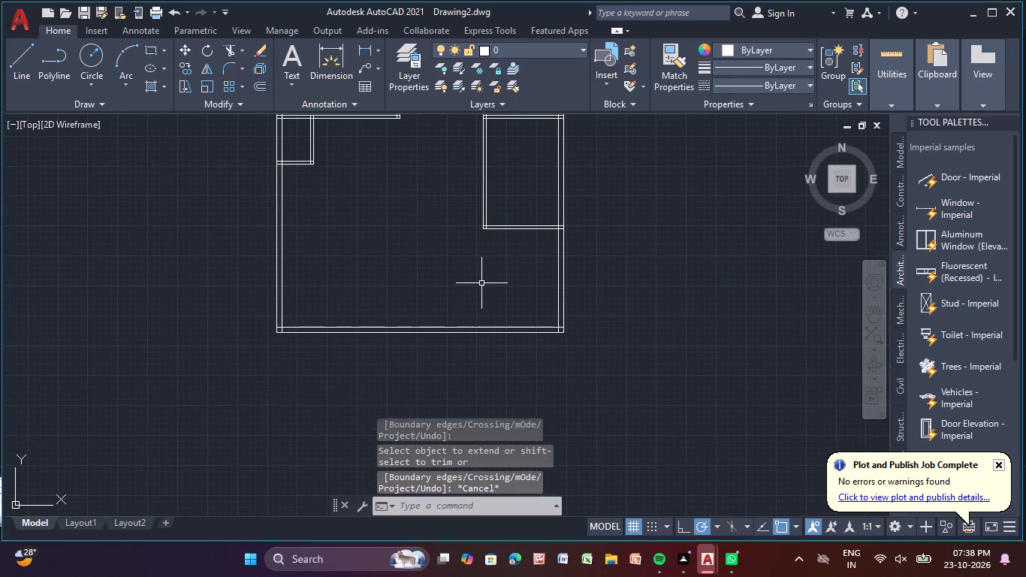
{"action": "key", "text": "Escape"}
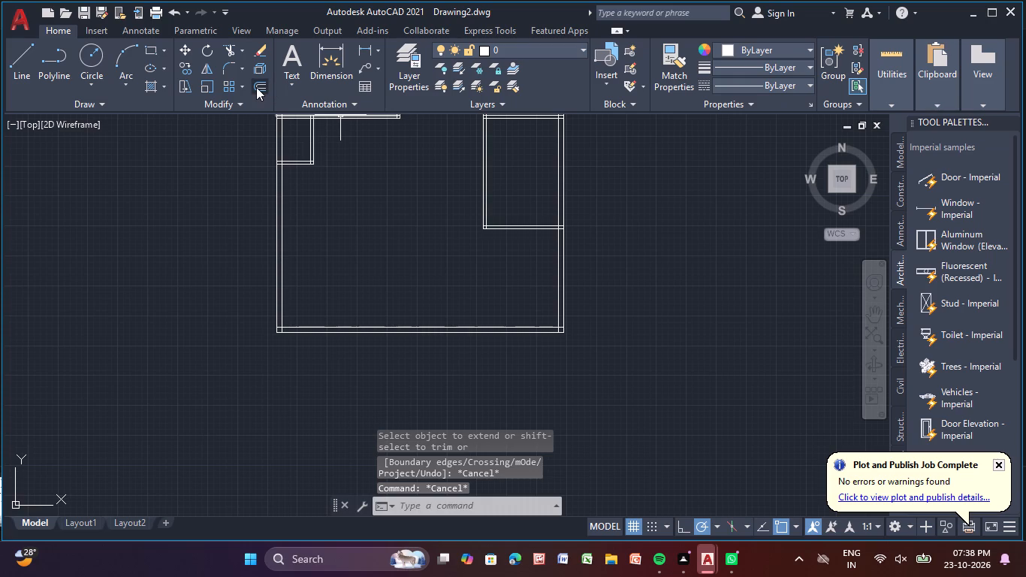
Draw a room outline from the right room's lower-left wall corner: 7'-0" down, 13' left, 7' up, and back to the wall.
{"action": "left_click", "coordinate": [14, 66]}
{"action": "scroll", "coordinate": [488, 232], "scroll_direction": "up", "scroll_amount": 2}
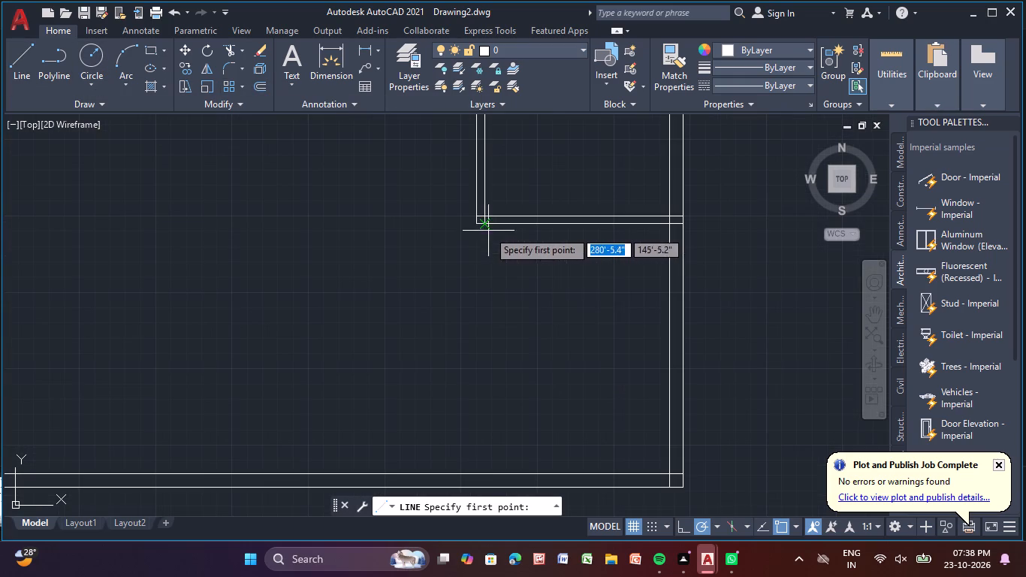
{"action": "left_click", "coordinate": [481, 226]}
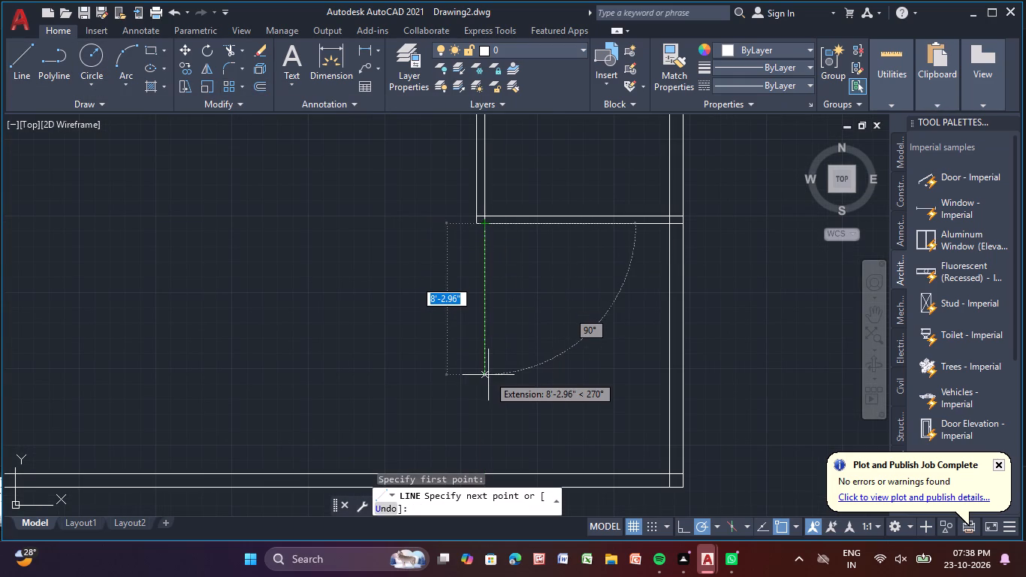
{"action": "type", "text": "7'"}
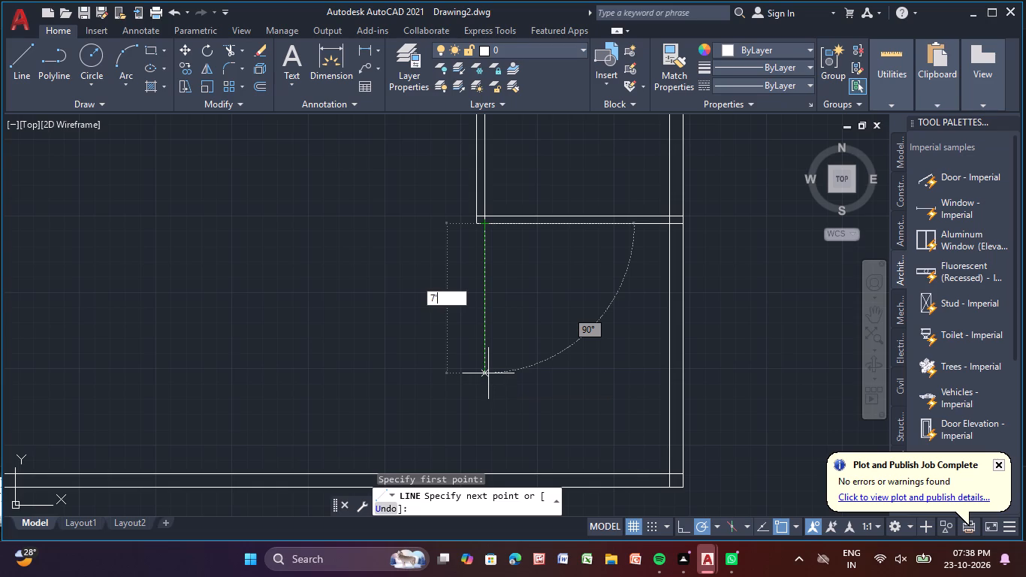
{"action": "type", "text": "-0\""}
{"action": "key", "text": "Return"}
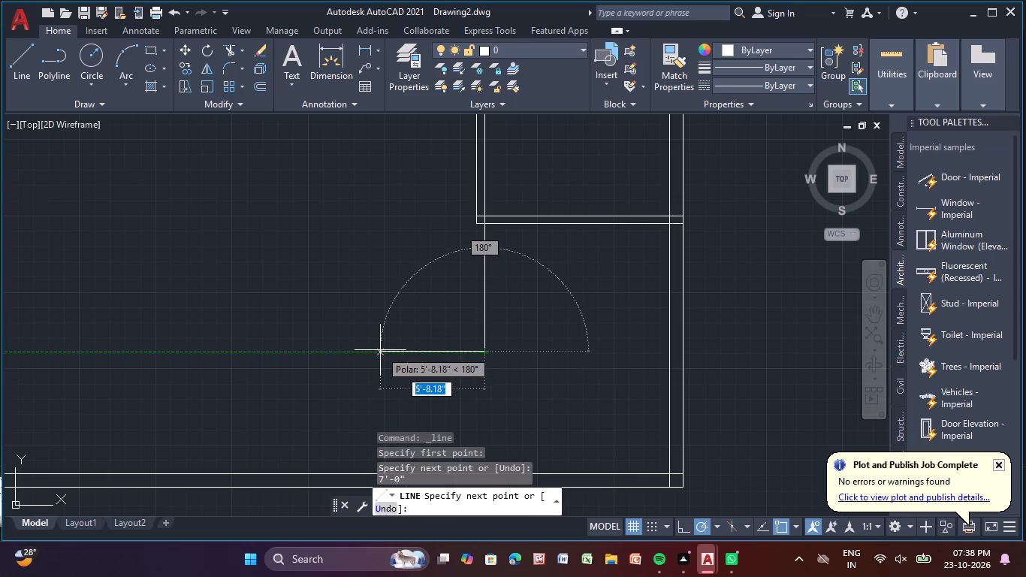
{"action": "type", "text": "14"}
{"action": "key", "text": "BackSpace"}
{"action": "type", "text": "3'"}
{"action": "key", "text": "Return"}
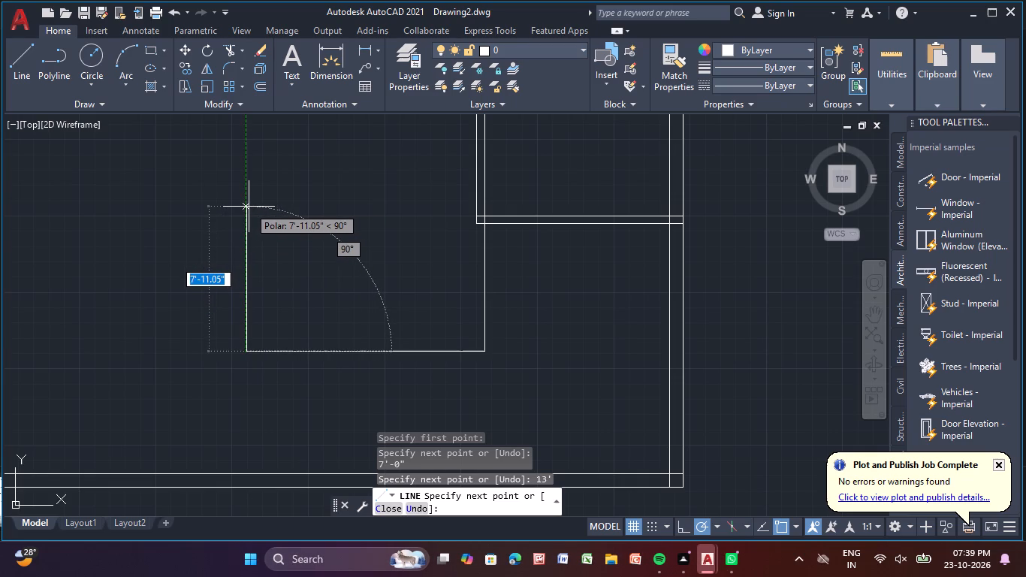
{"action": "type", "text": "7'"}
{"action": "key", "text": "Return"}
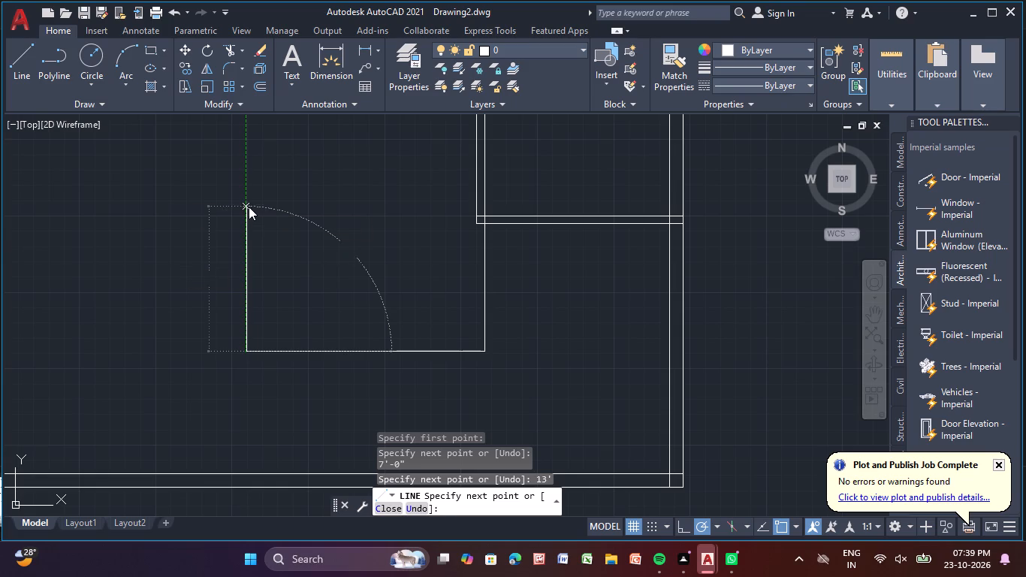
{"action": "left_click", "coordinate": [476, 223]}
{"action": "key", "text": "Escape"}
{"action": "key", "text": "Escape"}
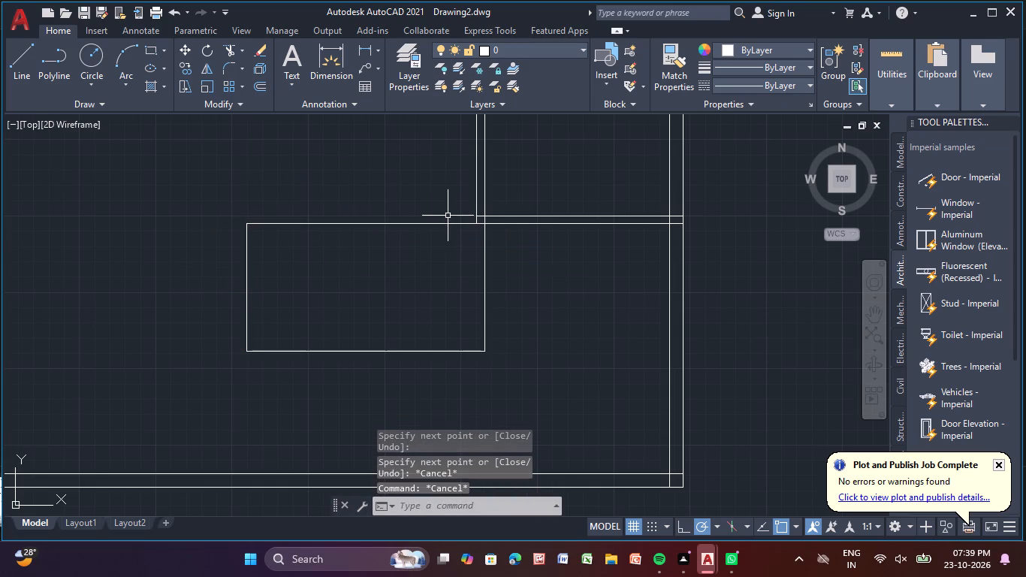
Offset the new room outline's left line 5" to the left and its top line 5" upward.
{"action": "left_click", "coordinate": [247, 283]}
{"action": "left_click", "coordinate": [258, 85]}
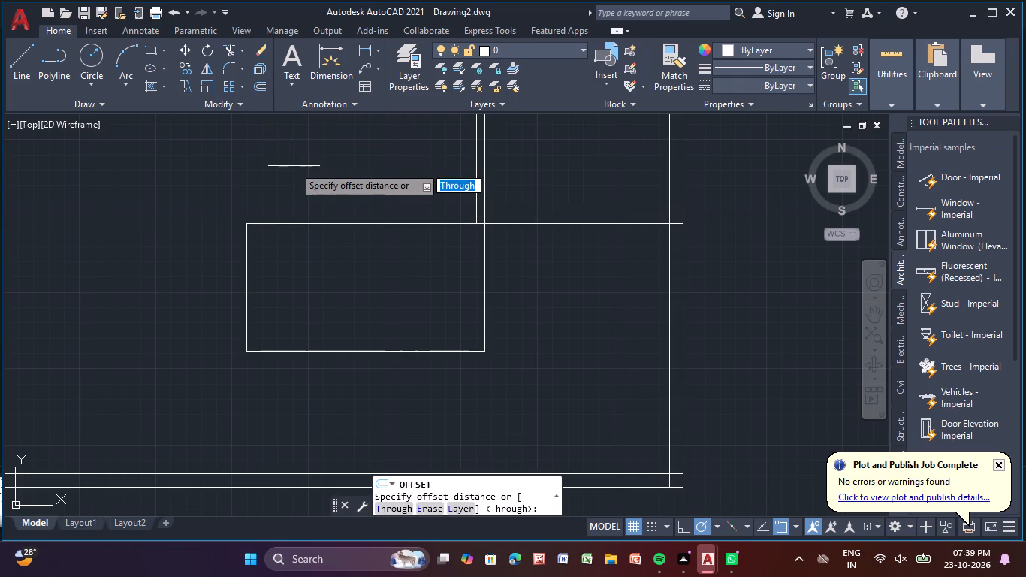
{"action": "key", "text": "Return"}
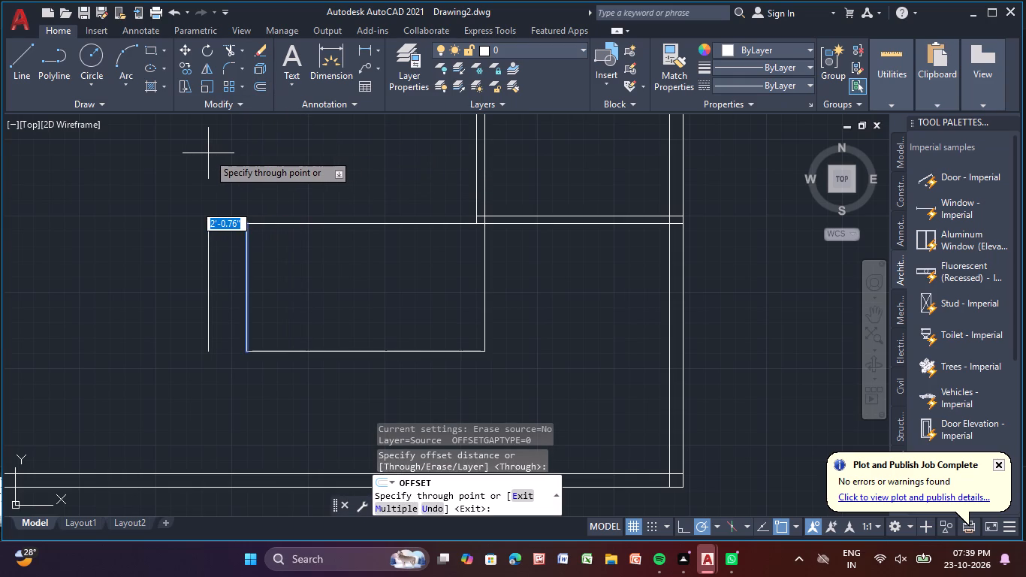
{"action": "key", "text": "5"}
{"action": "key", "text": "shift+quotedbl"}
{"action": "key", "text": "Return"}
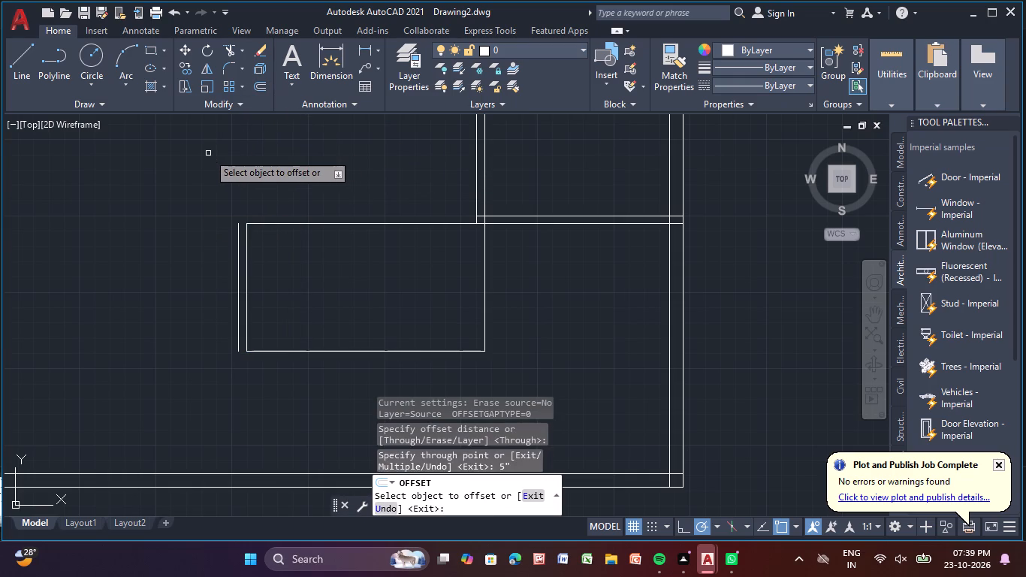
{"action": "left_click", "coordinate": [327, 224]}
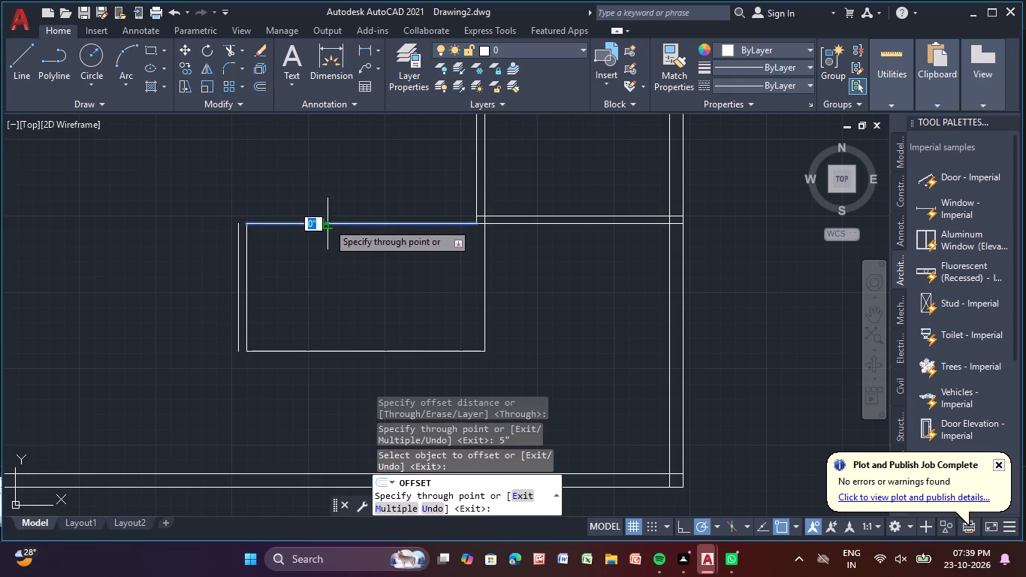
{"action": "key", "text": "5"}
{"action": "key", "text": "shift+quotedbl"}
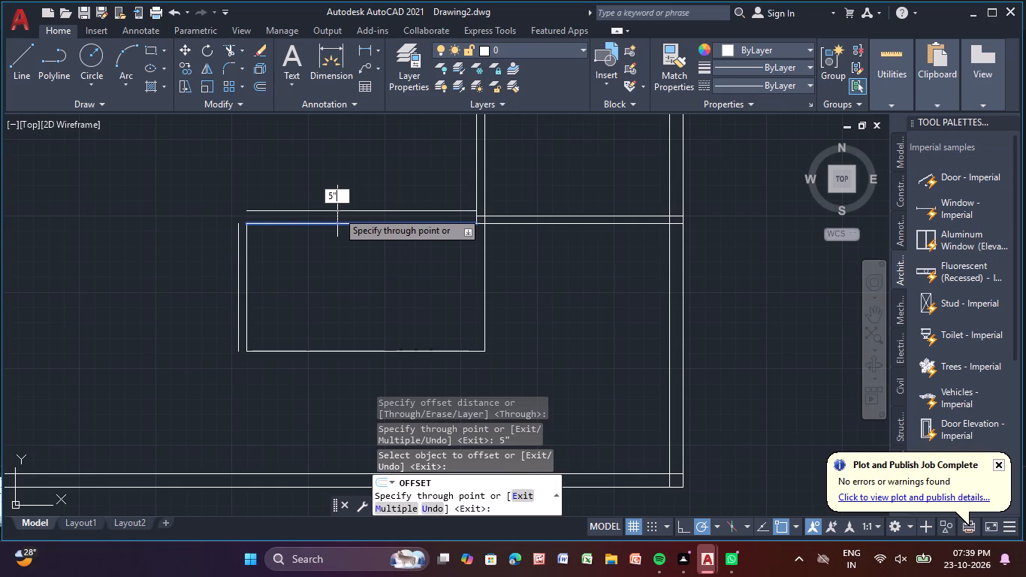
{"action": "key", "text": "Return"}
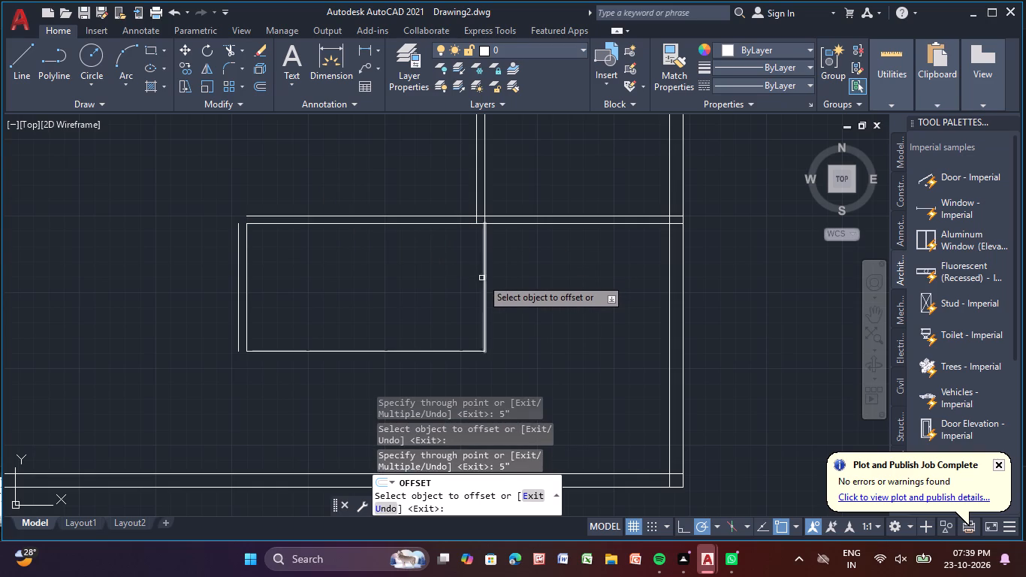
Offset the new room outline's right line 5" inward and its bottom line 5" downward.
{"action": "left_click", "coordinate": [486, 275]}
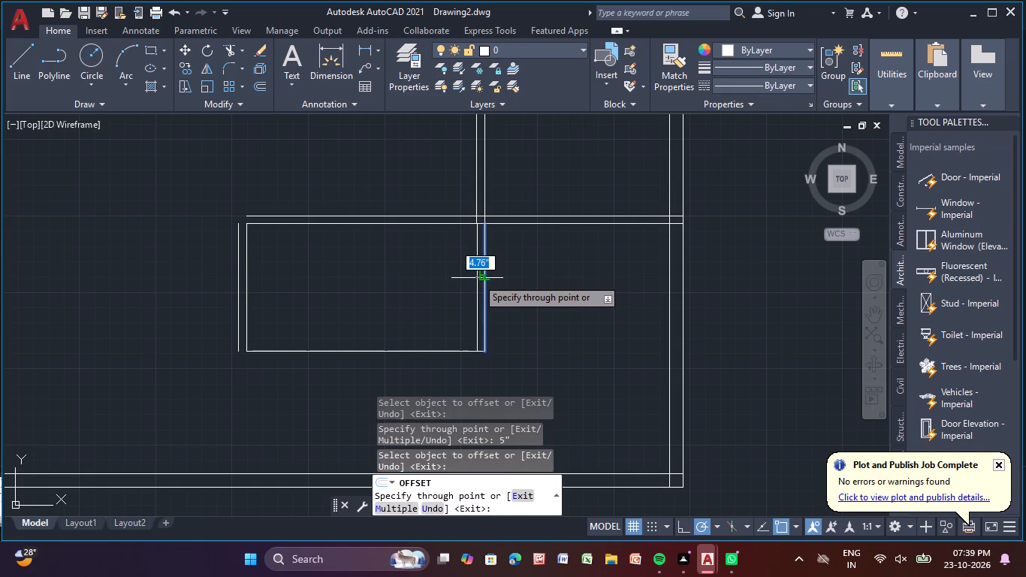
{"action": "key", "text": "5"}
{"action": "key", "text": "shift+quotedbl"}
{"action": "key", "text": "Return"}
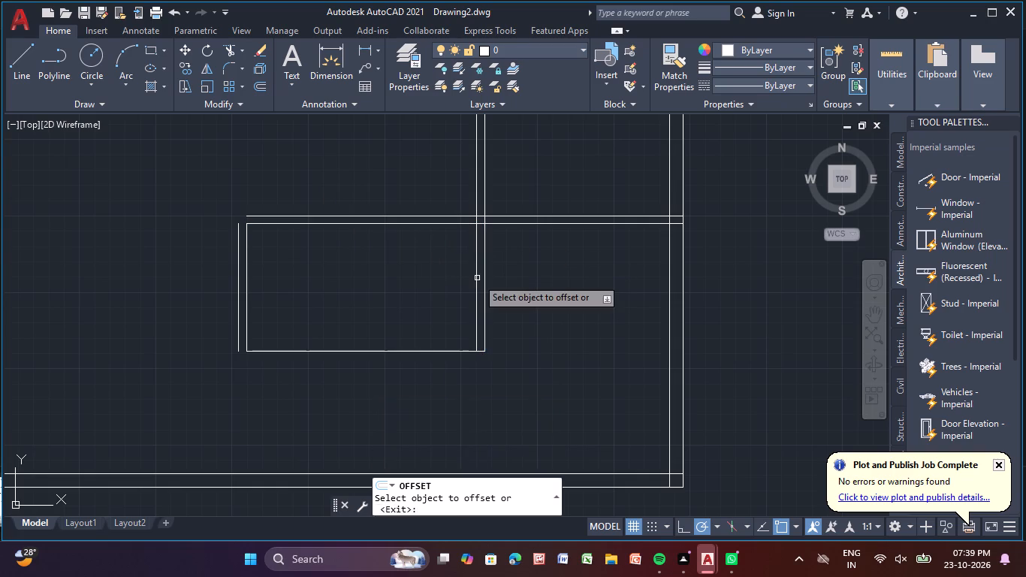
{"action": "left_click", "coordinate": [390, 351]}
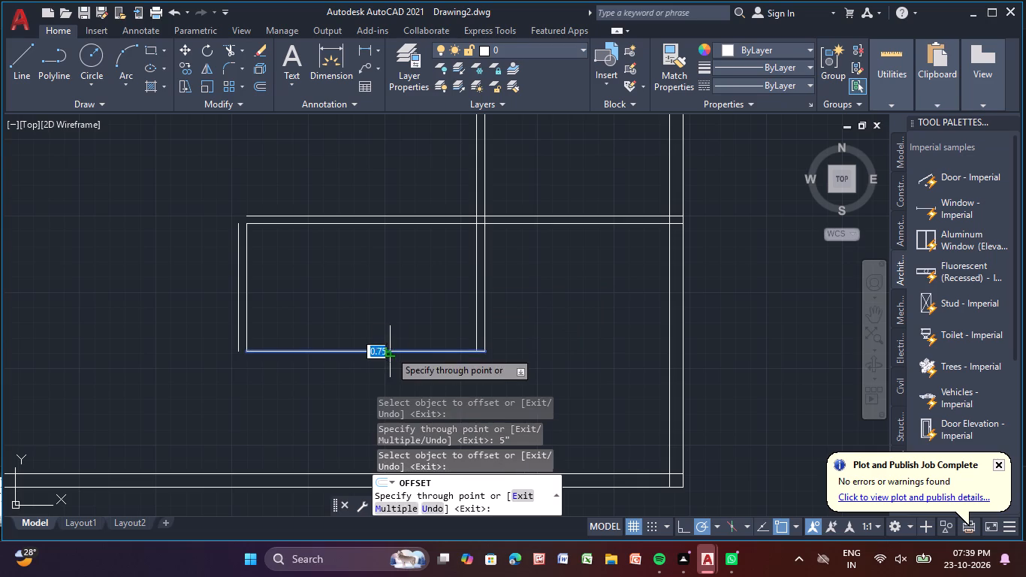
{"action": "key", "text": "5"}
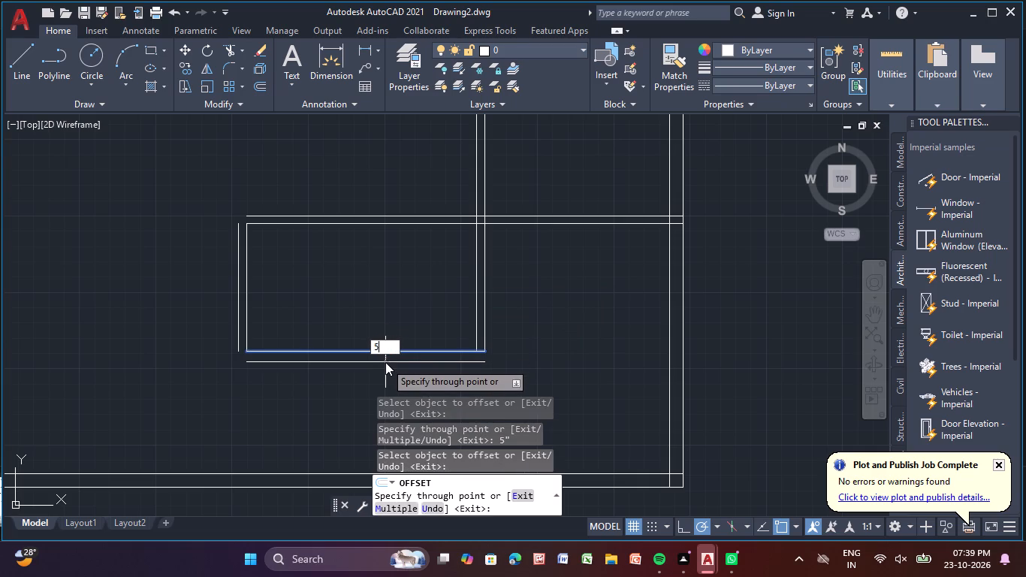
{"action": "key", "text": "shift+quotedbl"}
{"action": "key", "text": "Return"}
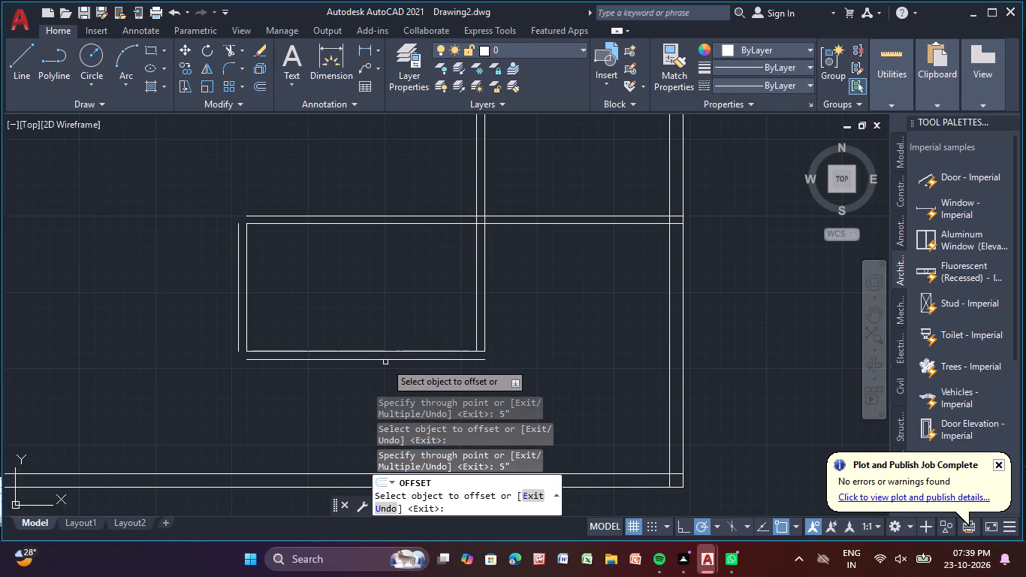
{"action": "key", "text": "Escape"}
{"action": "key", "text": "Escape"}
Draw lines closing the outer top-left corner between the new room's left and top walls.
{"action": "left_click", "coordinate": [23, 61]}
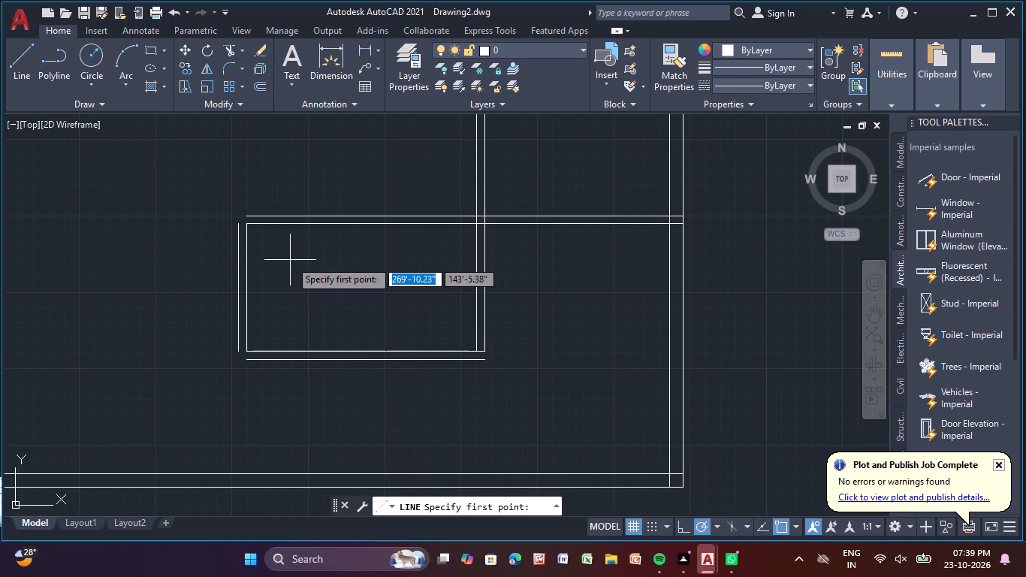
{"action": "scroll", "coordinate": [240, 213], "scroll_direction": "up", "scroll_amount": 2}
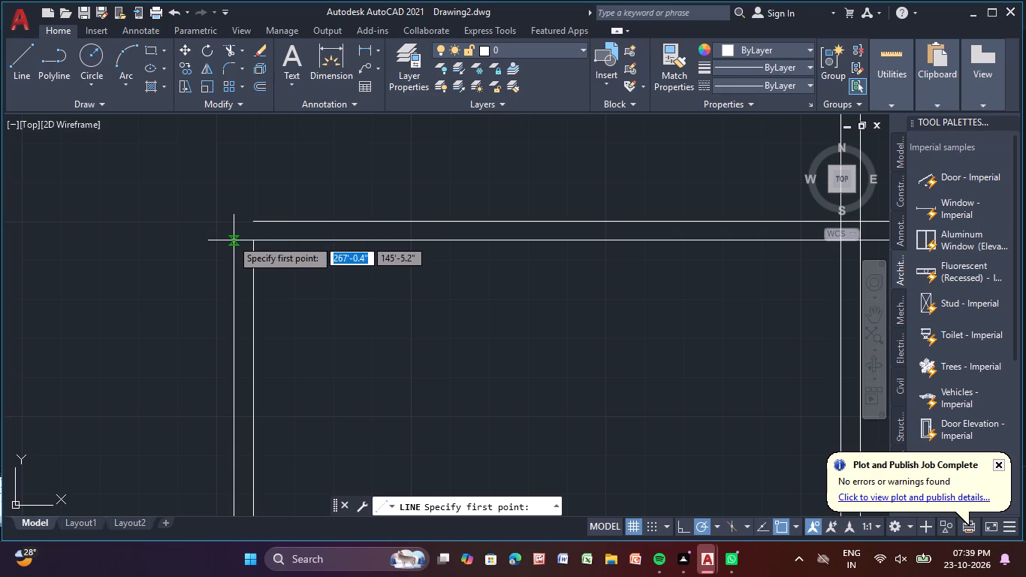
{"action": "left_click", "coordinate": [232, 238]}
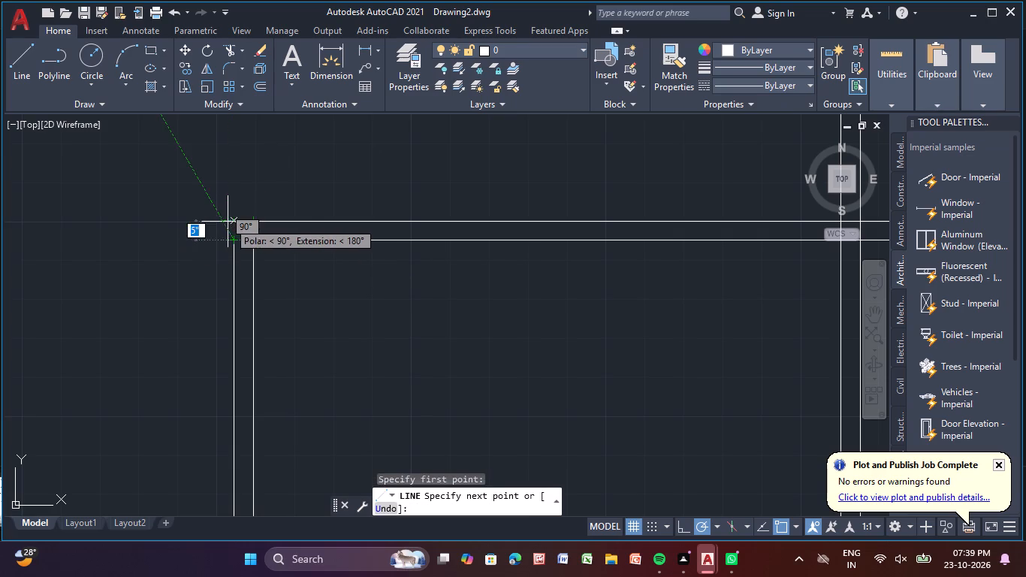
{"action": "left_click", "coordinate": [235, 222]}
{"action": "left_click", "coordinate": [251, 219]}
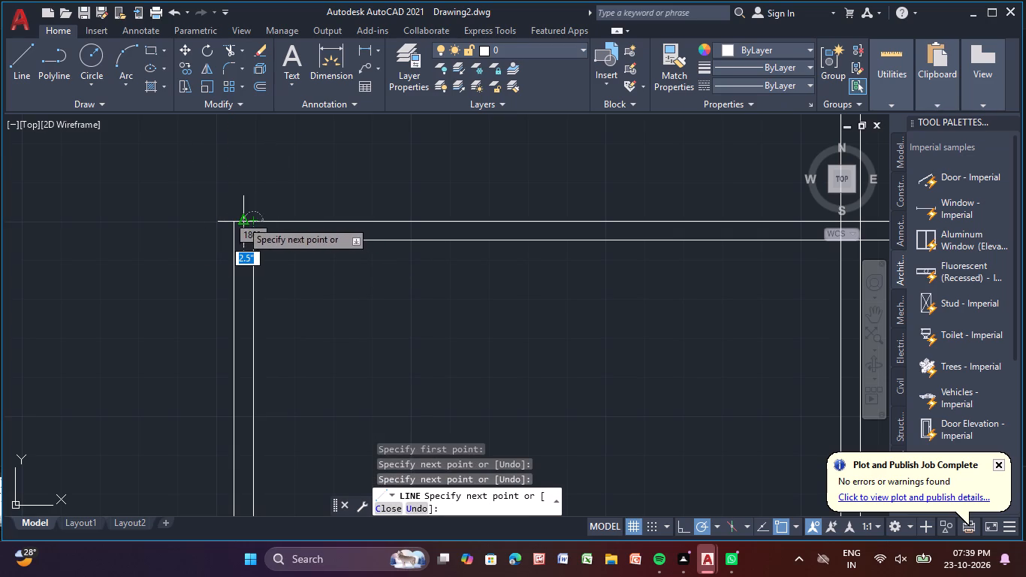
{"action": "key", "text": "Escape"}
Draw lines closing the outer bottom-left corner between the new room's left and bottom walls.
{"action": "middle_click_drag", "start_coordinate": [219, 246], "coordinate": [208, 182]}
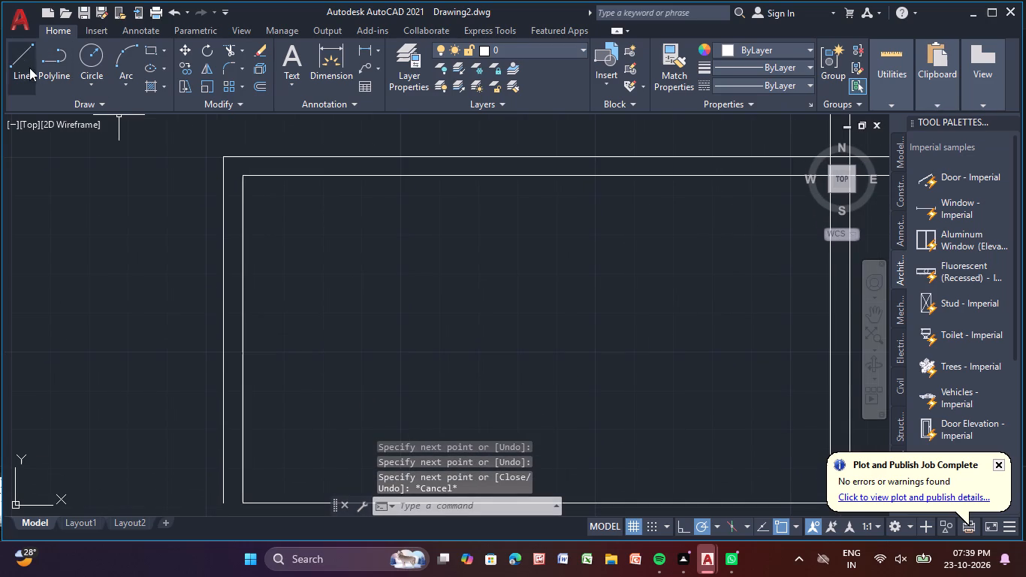
{"action": "left_click", "coordinate": [24, 65]}
{"action": "middle_click_drag", "start_coordinate": [330, 336], "coordinate": [348, 153]}
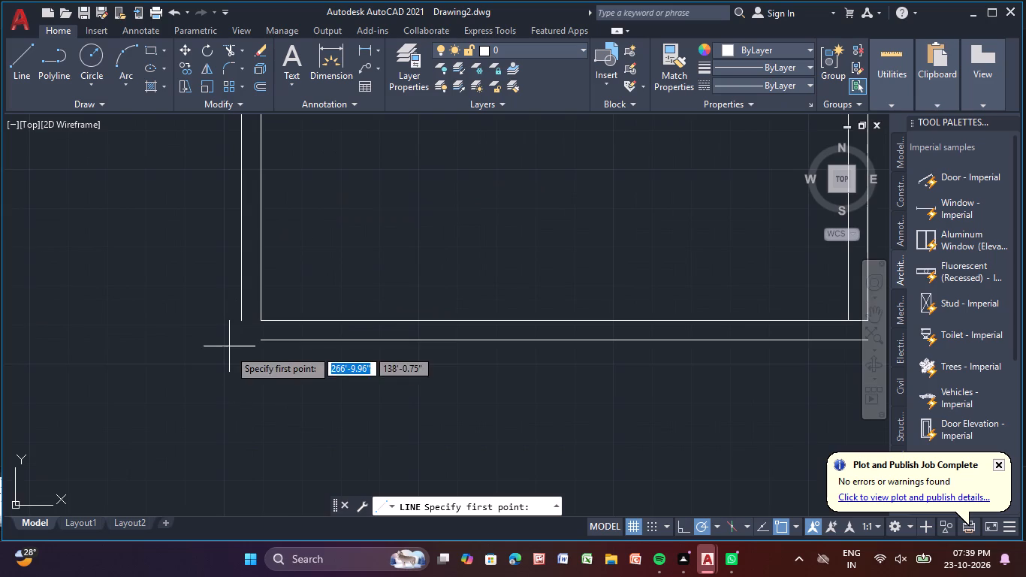
{"action": "scroll", "coordinate": [246, 304], "scroll_direction": "up", "scroll_amount": 2}
{"action": "middle_click_drag", "start_coordinate": [228, 335], "coordinate": [246, 207]}
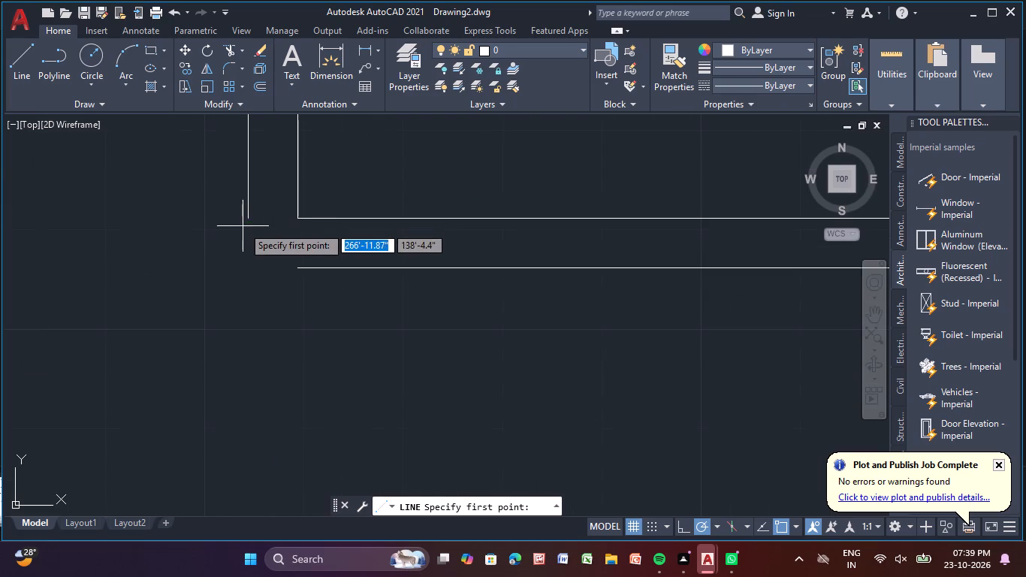
{"action": "left_click", "coordinate": [248, 220]}
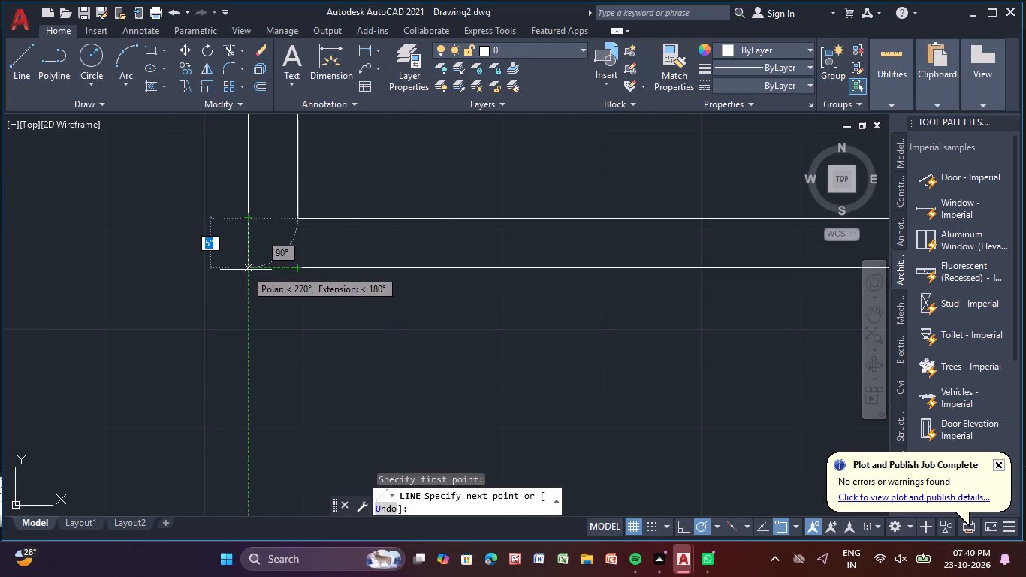
{"action": "left_click", "coordinate": [246, 270]}
{"action": "left_click", "coordinate": [296, 267]}
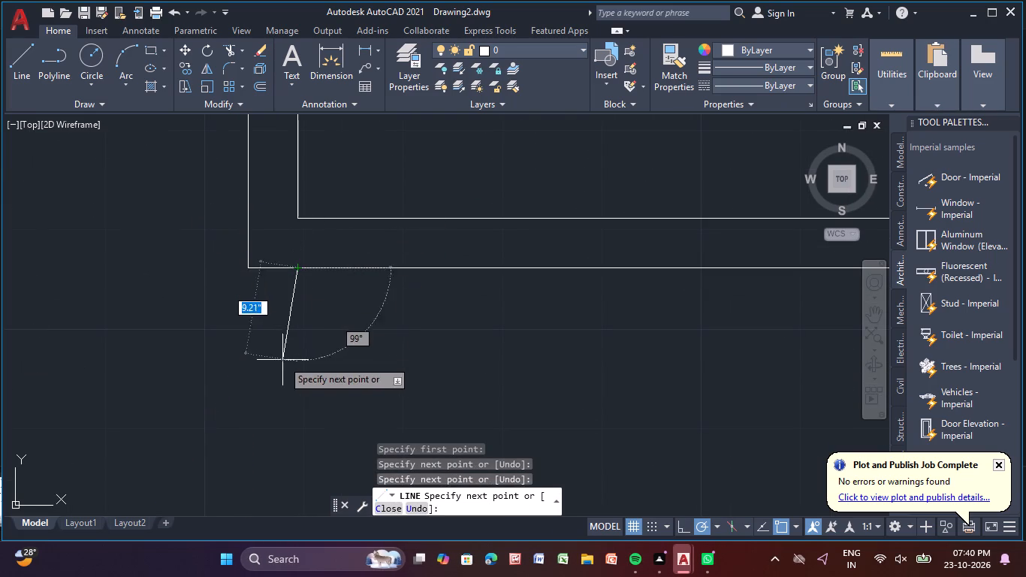
{"action": "key", "text": "Escape"}
Draw a line closing the outer bottom-right corner, from the right wall's outer line down to the bottom wall's outer line.
{"action": "scroll", "coordinate": [280, 356], "scroll_direction": "down", "scroll_amount": 3}
{"action": "middle_click_drag", "start_coordinate": [629, 379], "coordinate": [479, 358]}
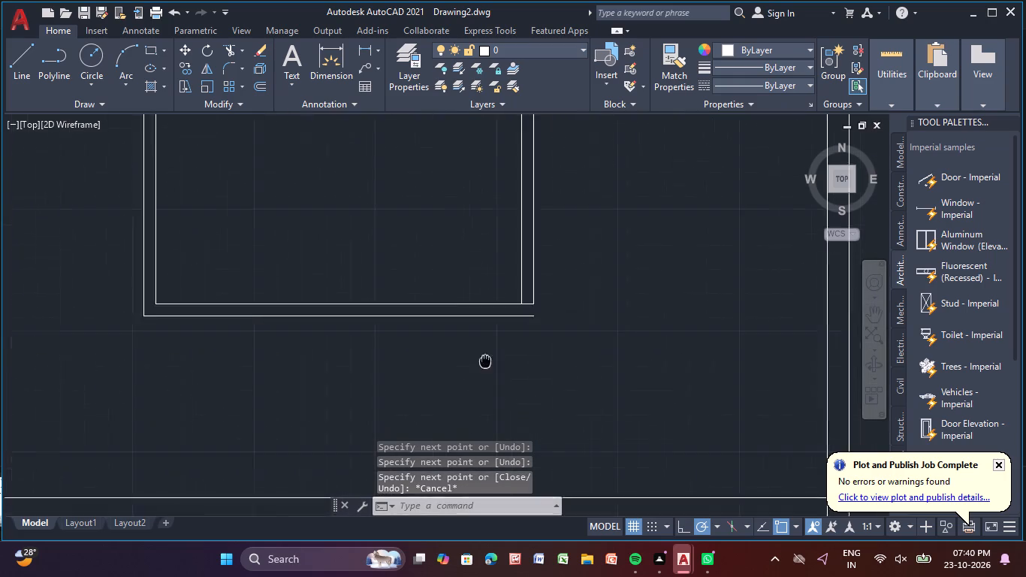
{"action": "middle_click_drag", "start_coordinate": [479, 358], "coordinate": [373, 337]}
{"action": "scroll", "coordinate": [421, 288], "scroll_direction": "up", "scroll_amount": 2}
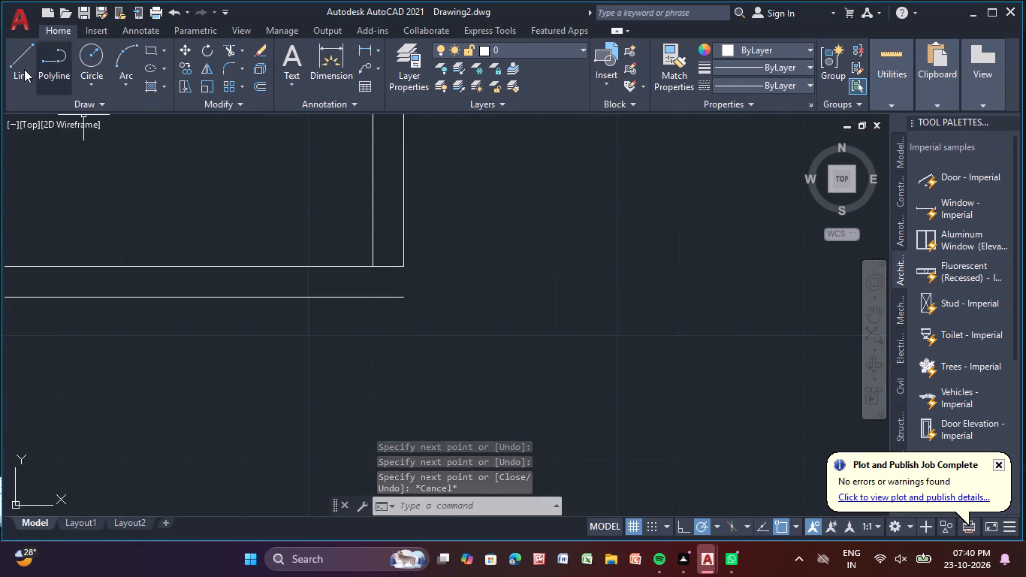
{"action": "left_click", "coordinate": [20, 61]}
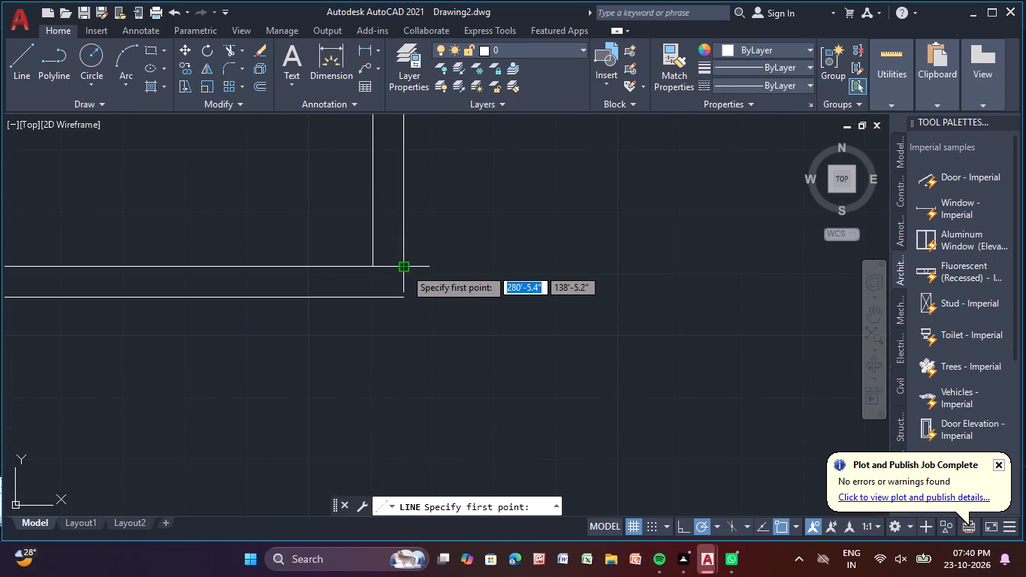
{"action": "left_click", "coordinate": [405, 265]}
{"action": "left_click", "coordinate": [401, 302]}
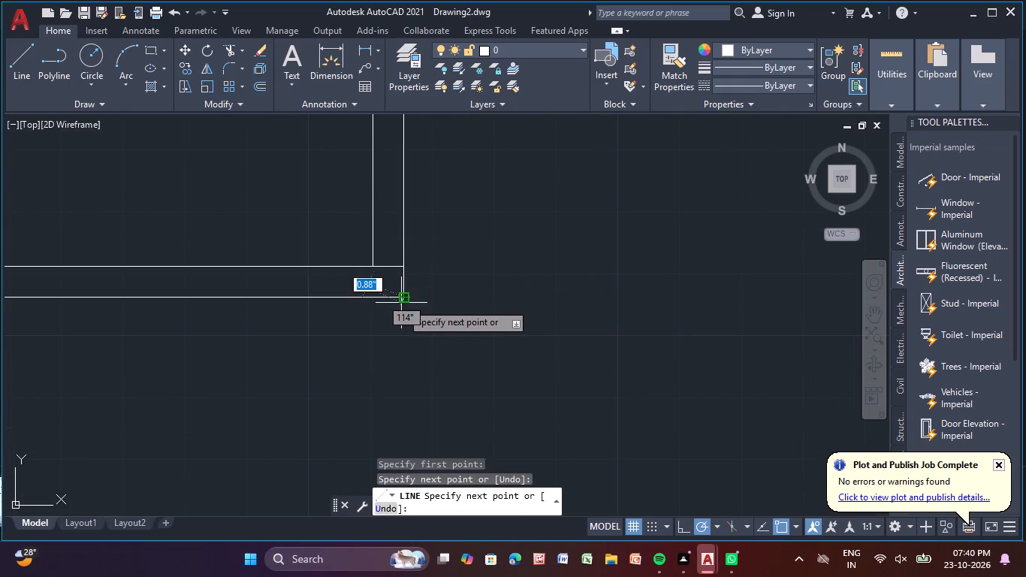
{"action": "key", "text": "Escape"}
{"action": "key", "text": "Escape"}
Trim the bottom wall's inner line between the two right wall lines at the new room's bottom-right corner.
{"action": "left_click", "coordinate": [230, 45]}
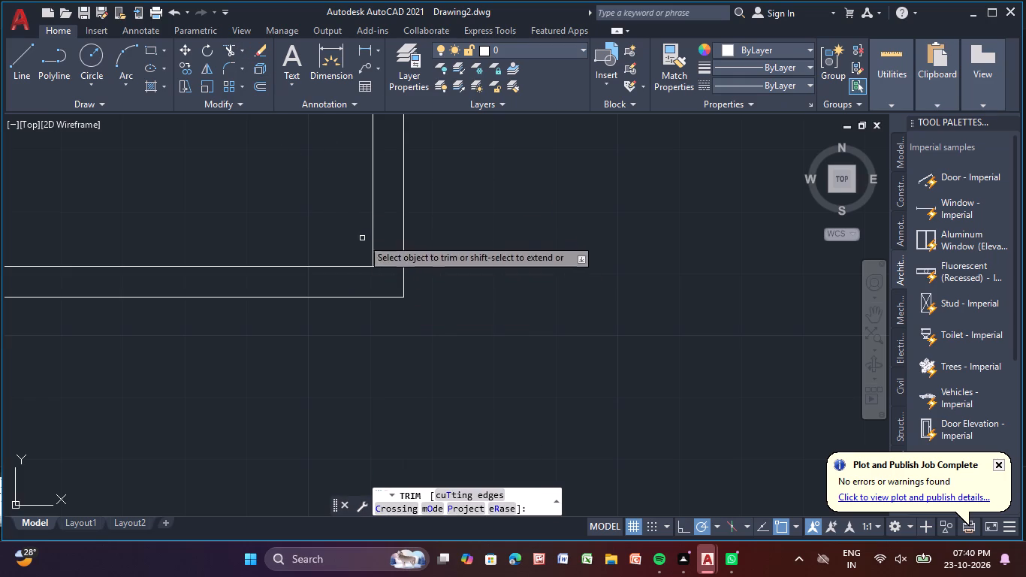
{"action": "left_click", "coordinate": [391, 267]}
{"action": "scroll", "coordinate": [482, 212], "scroll_direction": "down", "scroll_amount": 3}
{"action": "middle_click_drag", "start_coordinate": [482, 212], "coordinate": [472, 367]}
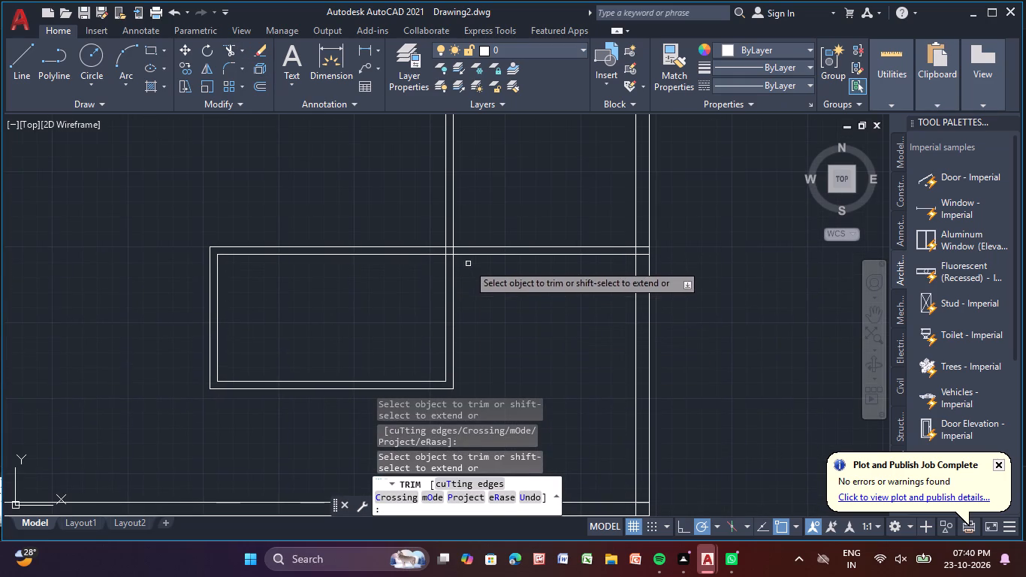
{"action": "scroll", "coordinate": [482, 307], "scroll_direction": "down", "scroll_amount": 2}
{"action": "middle_click_drag", "start_coordinate": [493, 296], "coordinate": [504, 295]}
{"action": "key", "text": "Escape"}
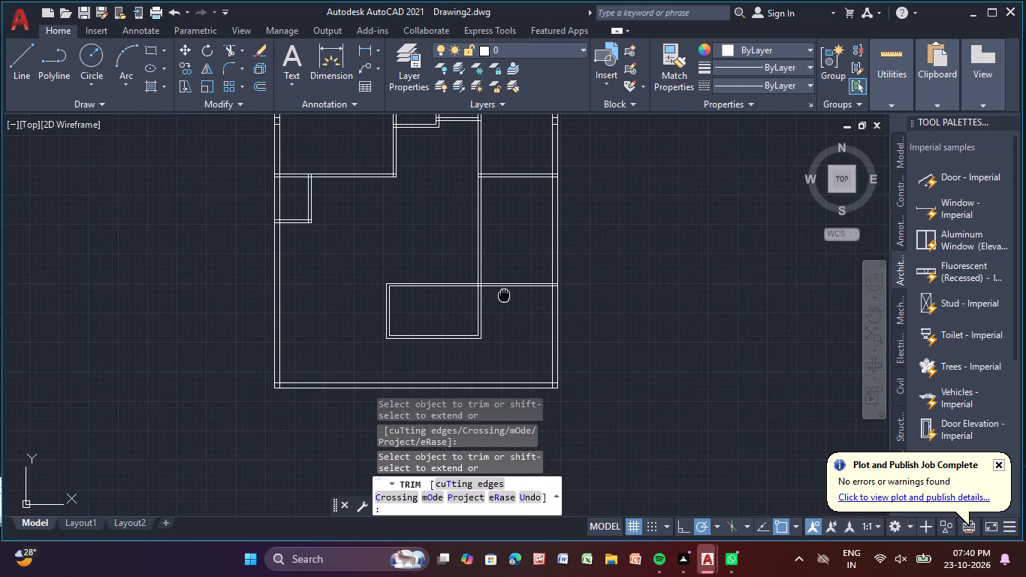
Extend both lines of the small lower room's left wall down to the bottom outer wall's inner line.
{"action": "middle_click_drag", "start_coordinate": [504, 295], "coordinate": [504, 297]}
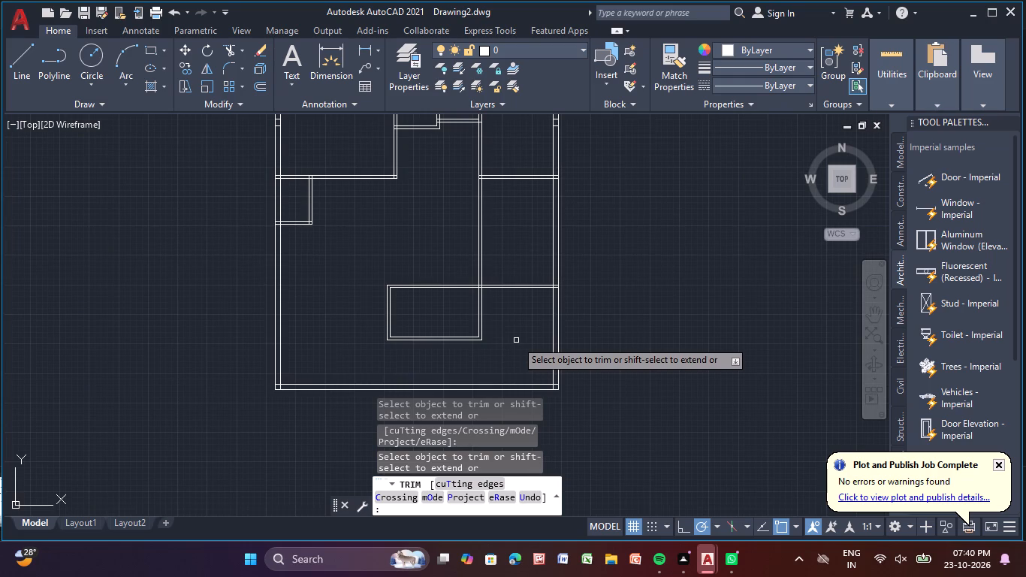
{"action": "middle_click_drag", "start_coordinate": [516, 340], "coordinate": [566, 183]}
{"action": "middle_click_drag", "start_coordinate": [487, 273], "coordinate": [475, 308]}
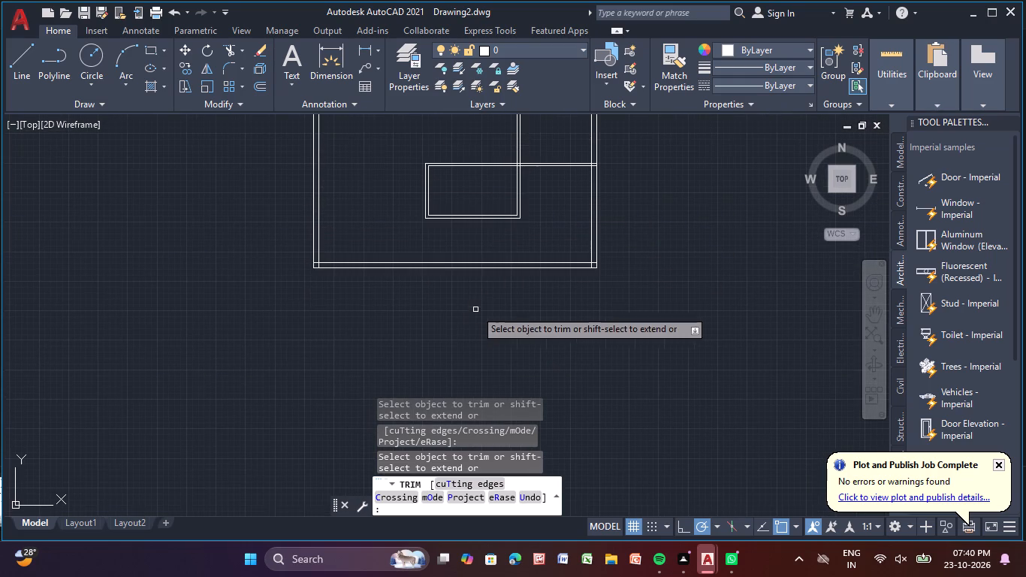
{"action": "key", "text": "Escape"}
{"action": "key", "text": "Escape"}
{"action": "type", "text": "ex"}
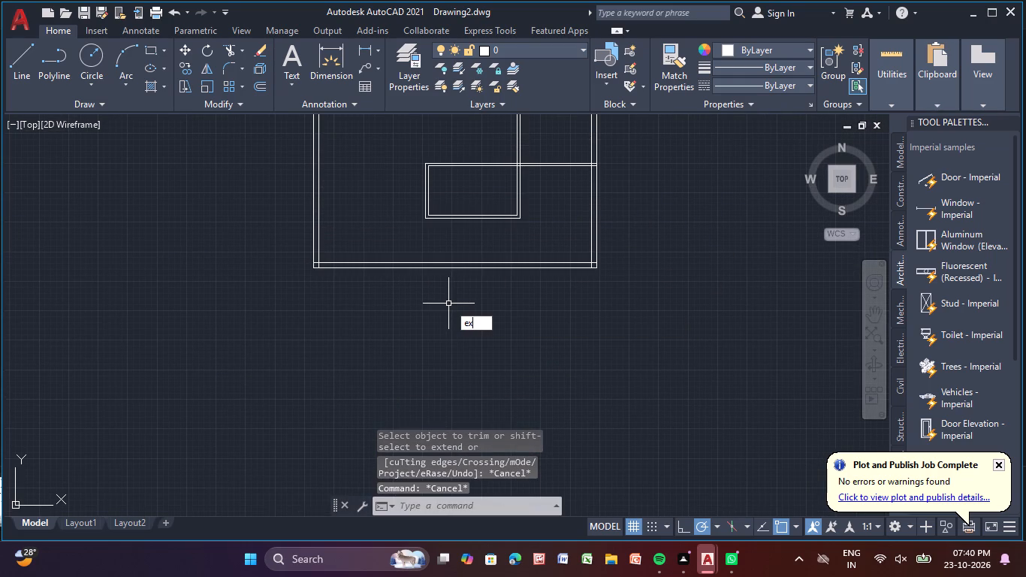
{"action": "left_click", "coordinate": [483, 340]}
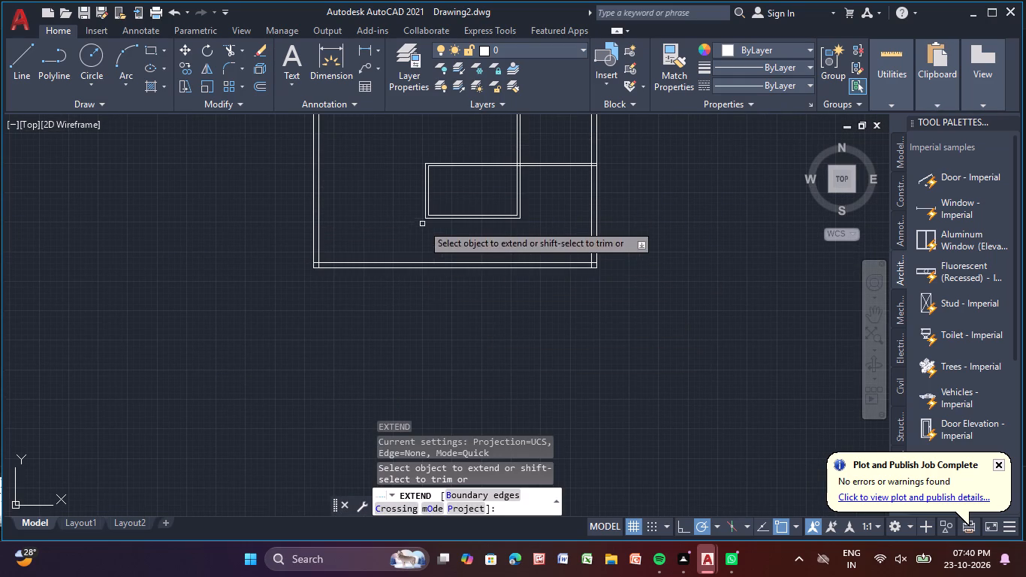
{"action": "scroll", "coordinate": [434, 207], "scroll_direction": "up", "scroll_amount": 2}
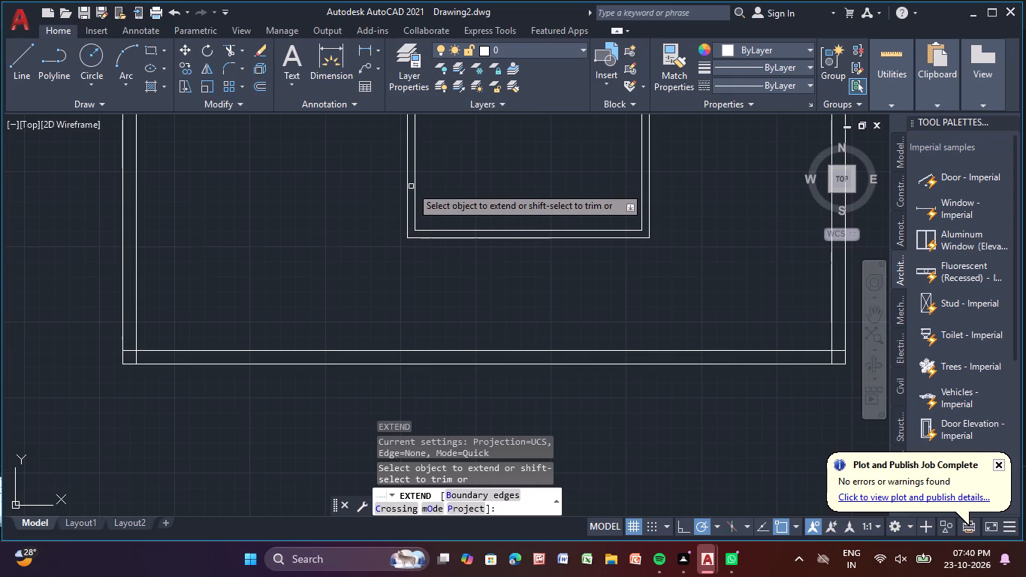
{"action": "left_click", "coordinate": [415, 186]}
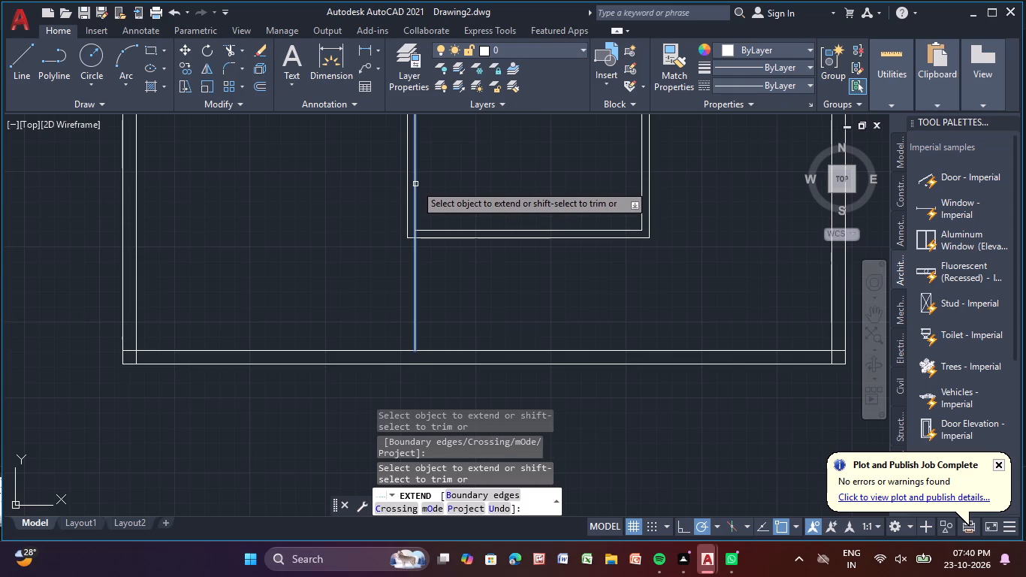
{"action": "left_click", "coordinate": [415, 184]}
{"action": "left_click", "coordinate": [407, 183]}
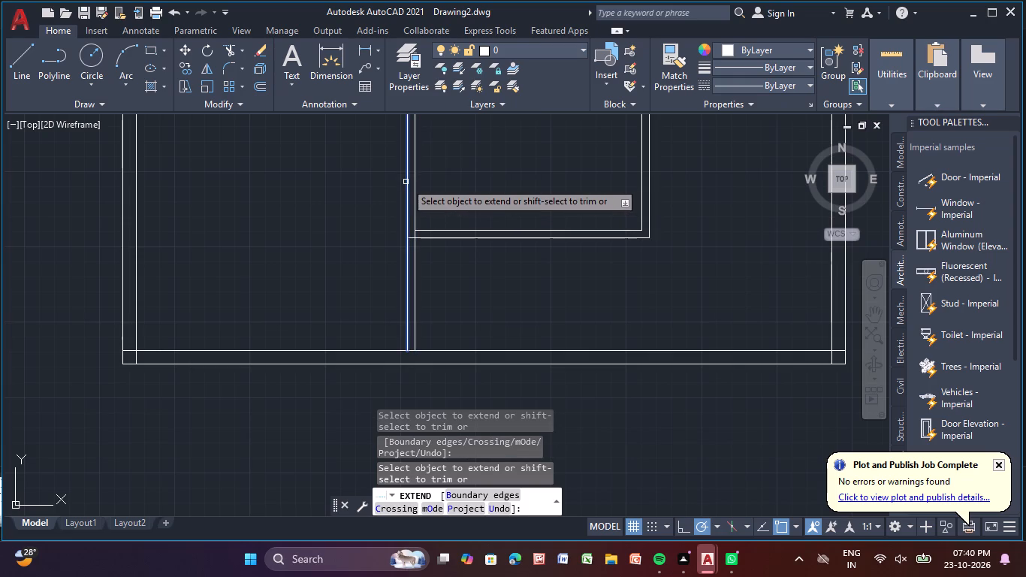
{"action": "left_click", "coordinate": [406, 182]}
{"action": "key", "text": "Escape"}
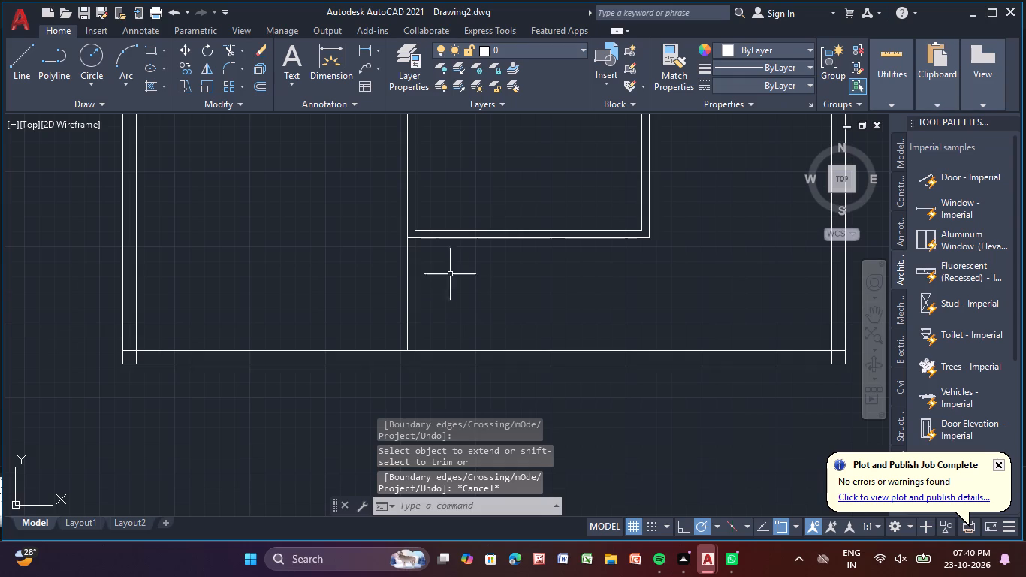
Offset the bottom outer wall's inner line 11' upward.
{"action": "middle_click_drag", "start_coordinate": [377, 237], "coordinate": [519, 346]}
{"action": "middle_click_drag", "start_coordinate": [373, 214], "coordinate": [368, 198]}
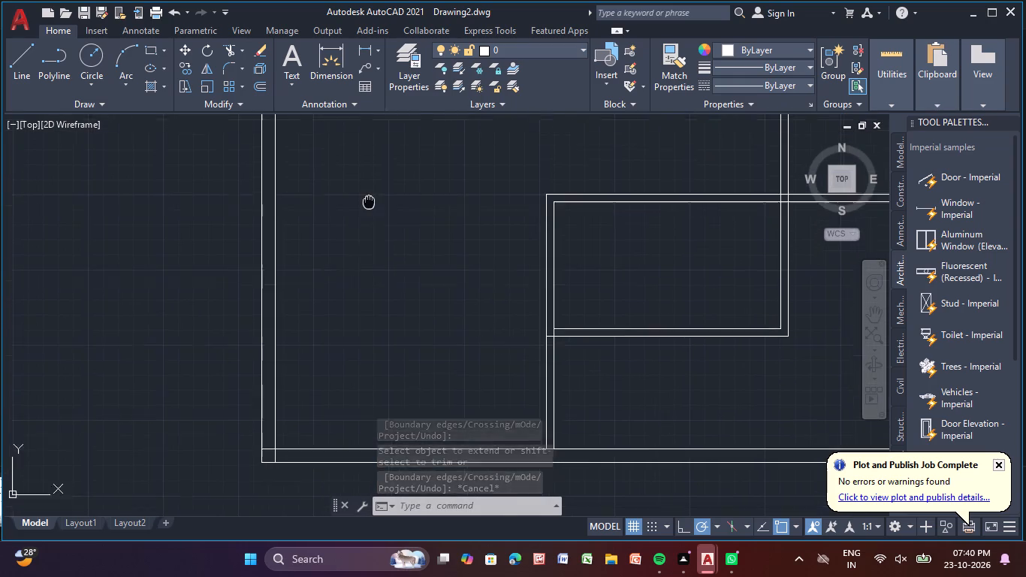
{"action": "middle_click_drag", "start_coordinate": [368, 198], "coordinate": [327, 131]}
{"action": "left_click", "coordinate": [260, 82]}
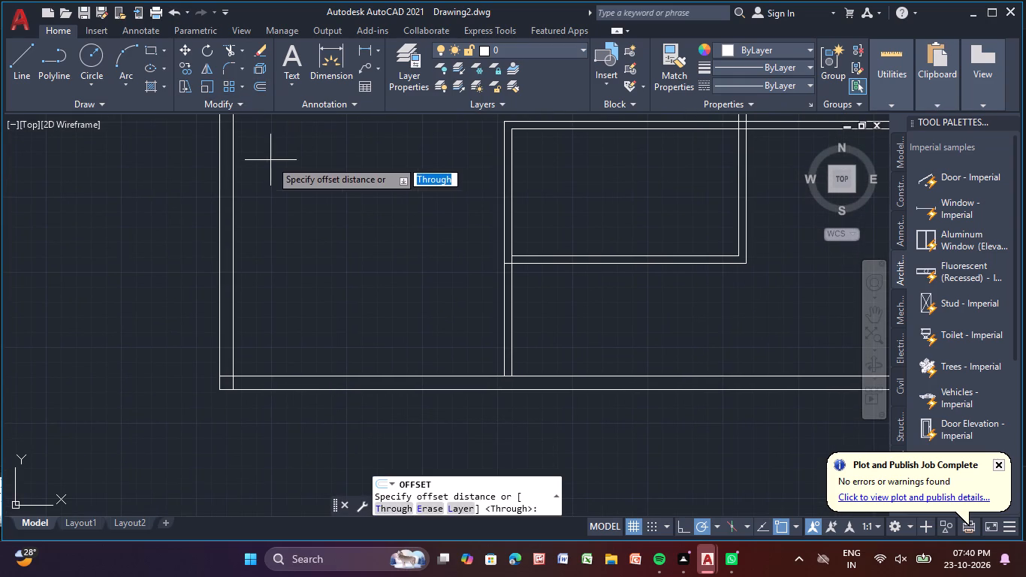
{"action": "key", "text": "Return"}
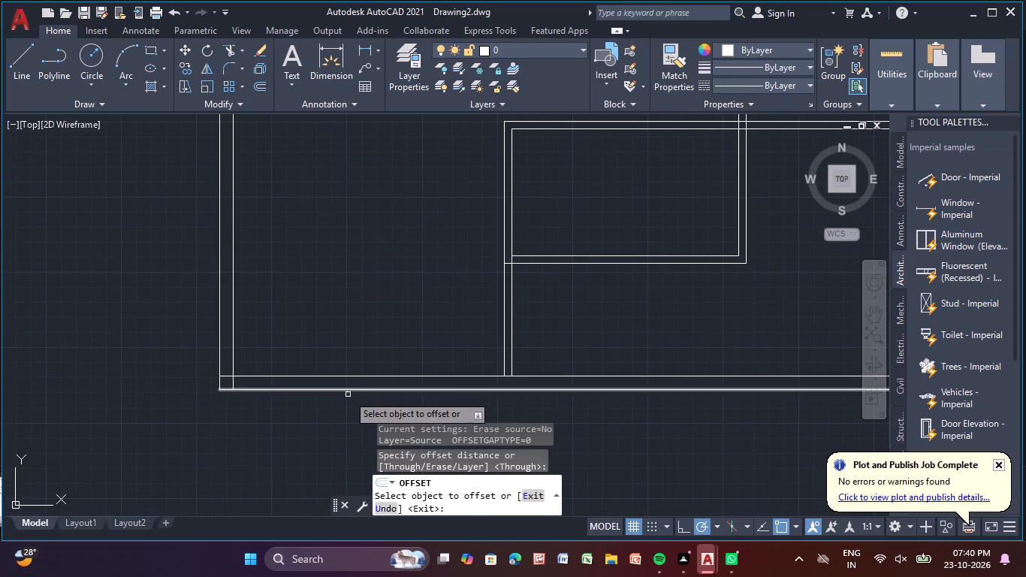
{"action": "left_click", "coordinate": [369, 375]}
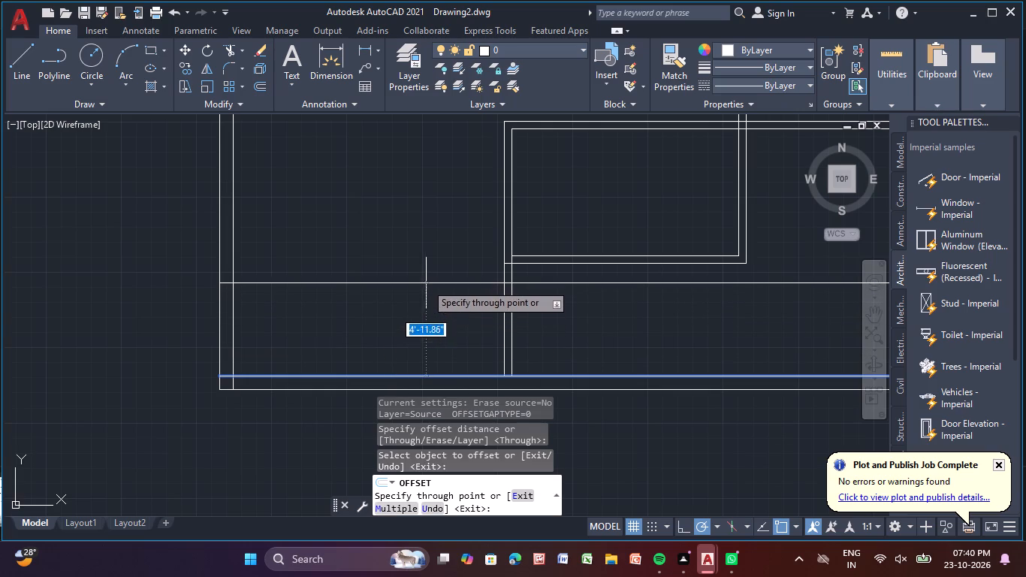
{"action": "type", "text": "11'"}
{"action": "key", "text": "Return"}
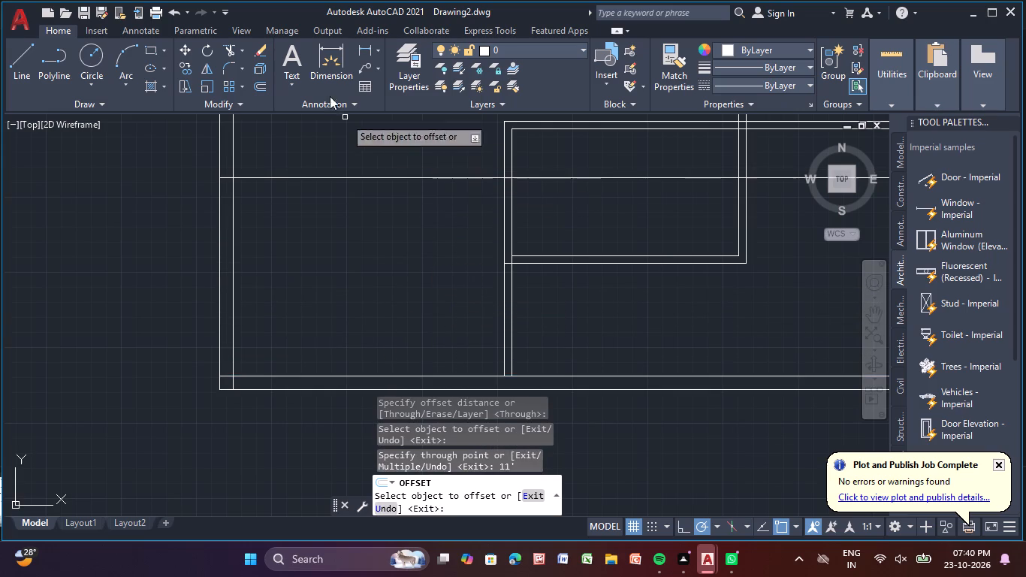
Trim the new horizontal line inside the small lower room and between that room and the right outer wall.
{"action": "left_click", "coordinate": [236, 47]}
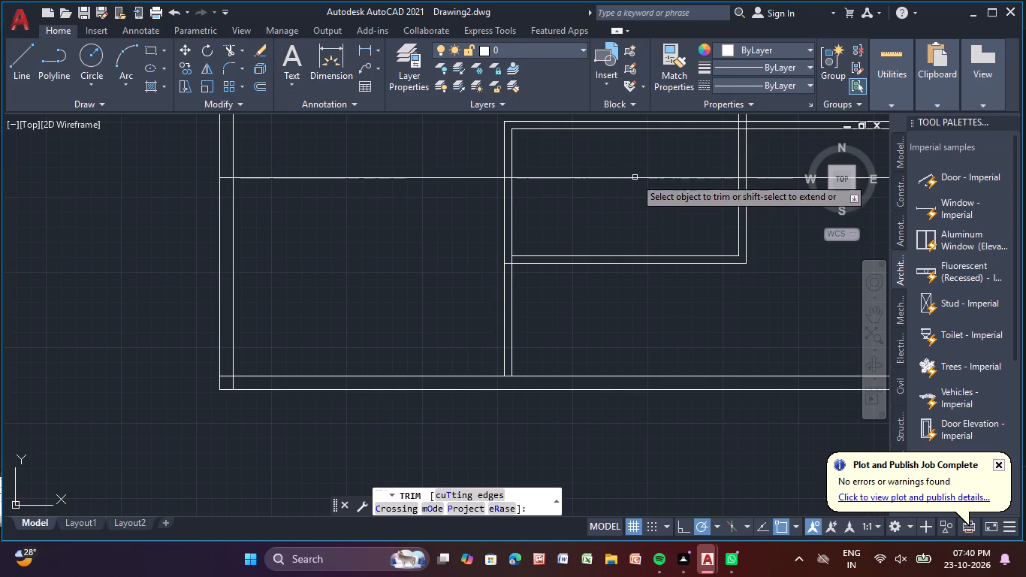
{"action": "left_click_drag", "start_coordinate": [635, 174], "coordinate": [629, 198]}
{"action": "left_click", "coordinate": [771, 175]}
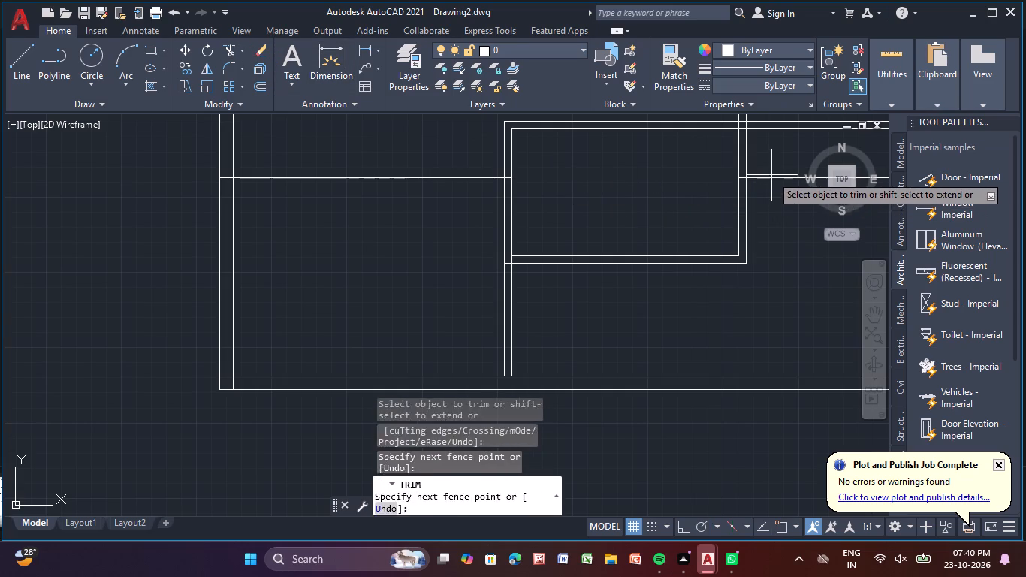
{"action": "left_click", "coordinate": [761, 196]}
{"action": "key", "text": "Escape"}
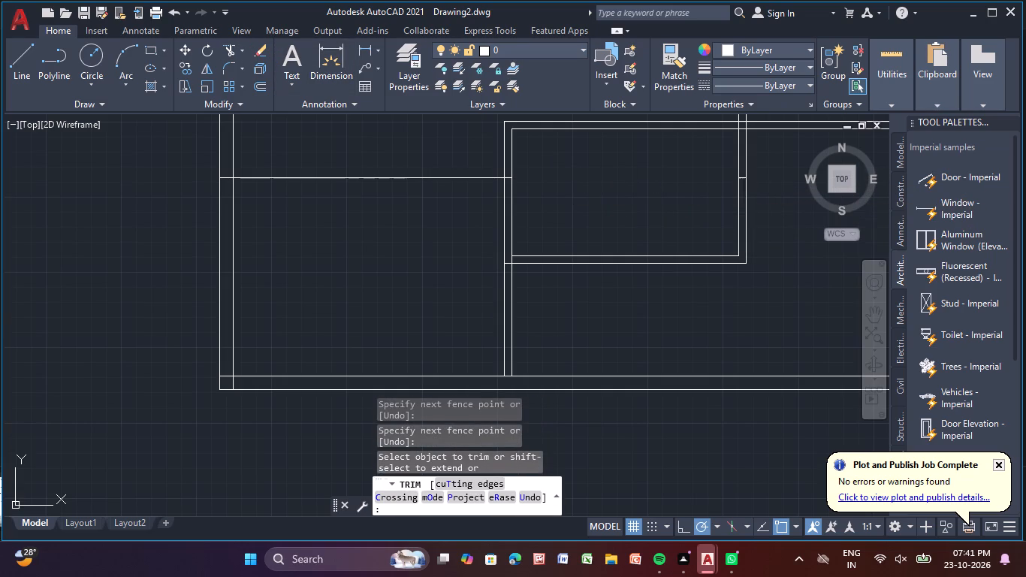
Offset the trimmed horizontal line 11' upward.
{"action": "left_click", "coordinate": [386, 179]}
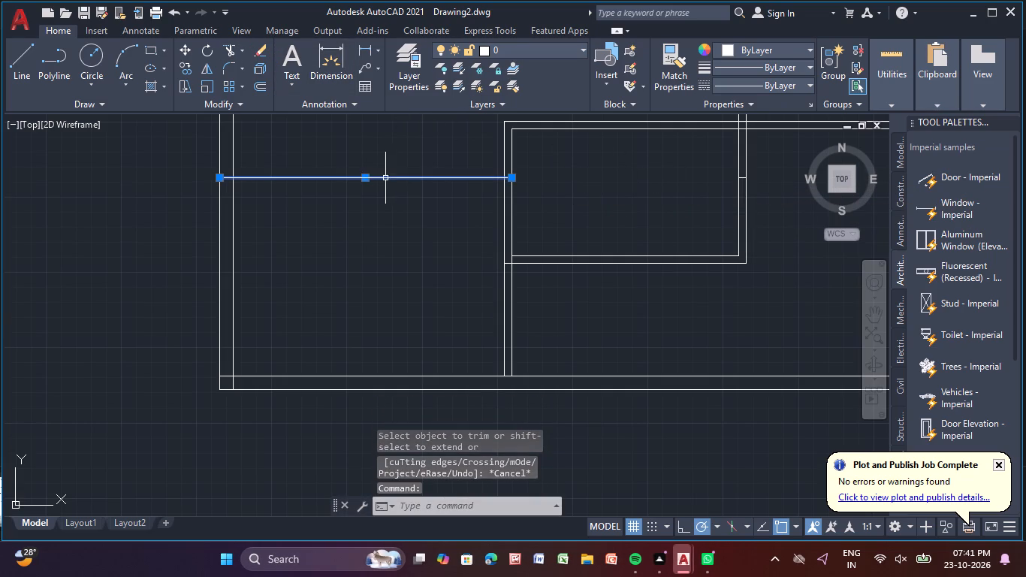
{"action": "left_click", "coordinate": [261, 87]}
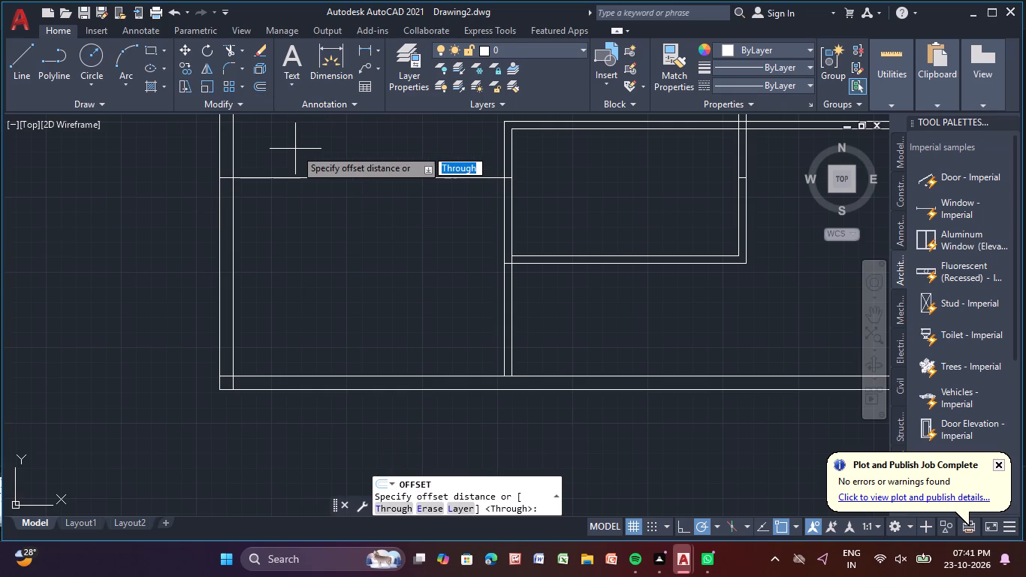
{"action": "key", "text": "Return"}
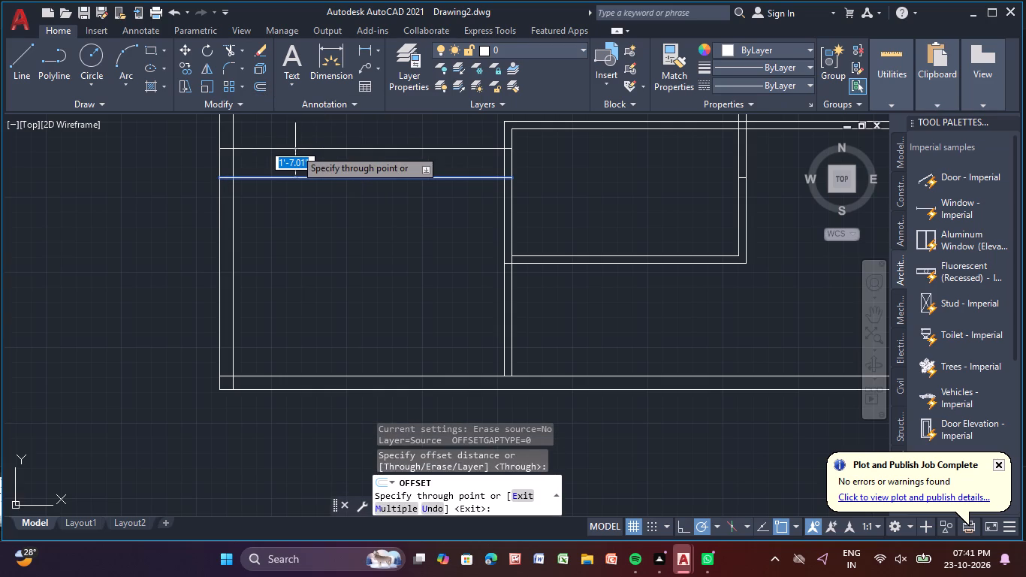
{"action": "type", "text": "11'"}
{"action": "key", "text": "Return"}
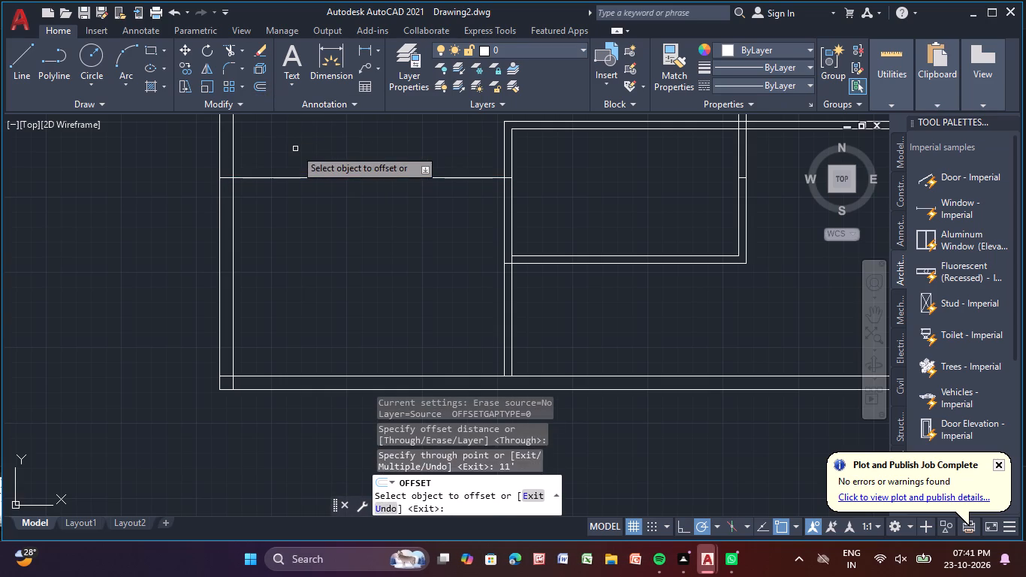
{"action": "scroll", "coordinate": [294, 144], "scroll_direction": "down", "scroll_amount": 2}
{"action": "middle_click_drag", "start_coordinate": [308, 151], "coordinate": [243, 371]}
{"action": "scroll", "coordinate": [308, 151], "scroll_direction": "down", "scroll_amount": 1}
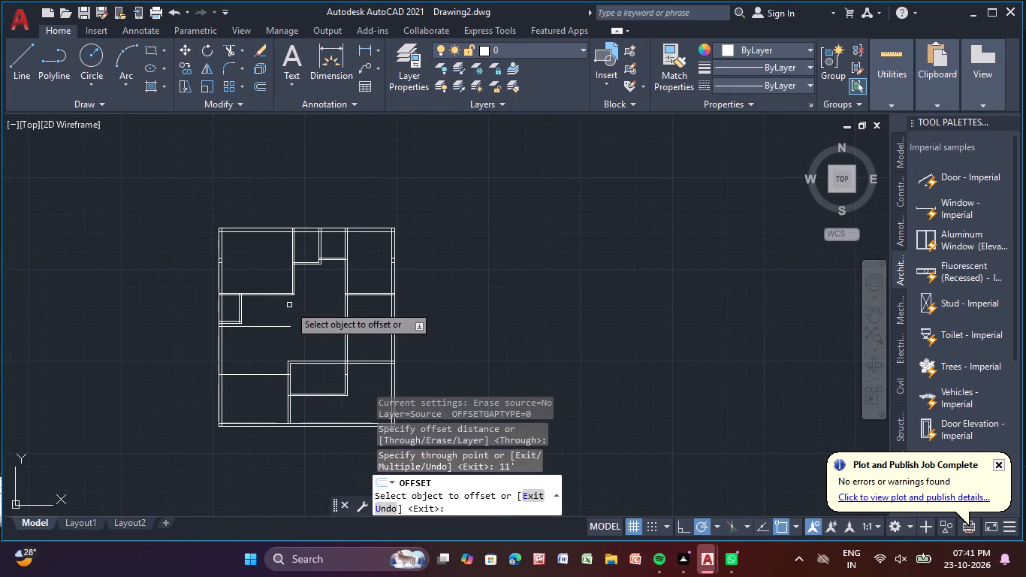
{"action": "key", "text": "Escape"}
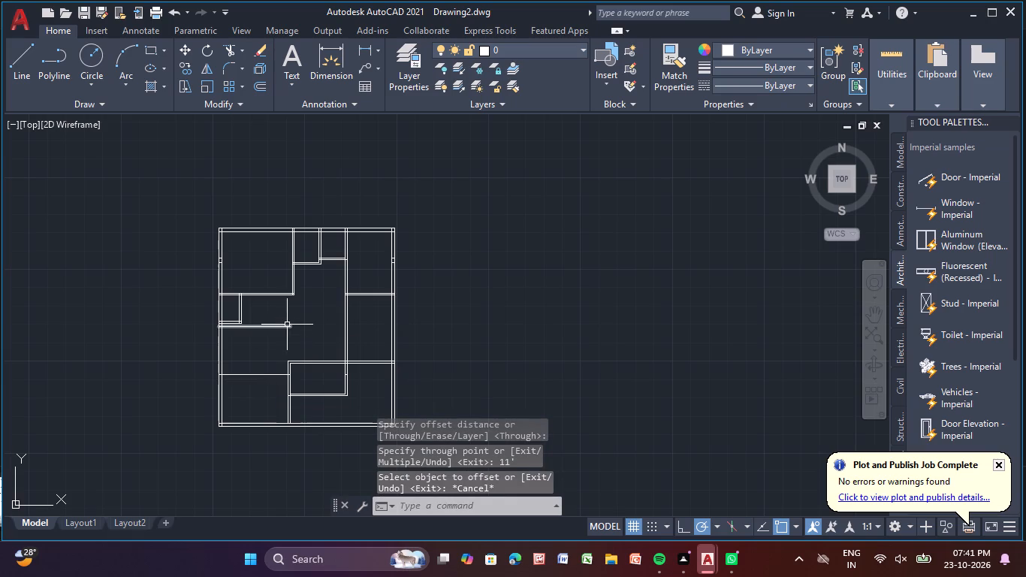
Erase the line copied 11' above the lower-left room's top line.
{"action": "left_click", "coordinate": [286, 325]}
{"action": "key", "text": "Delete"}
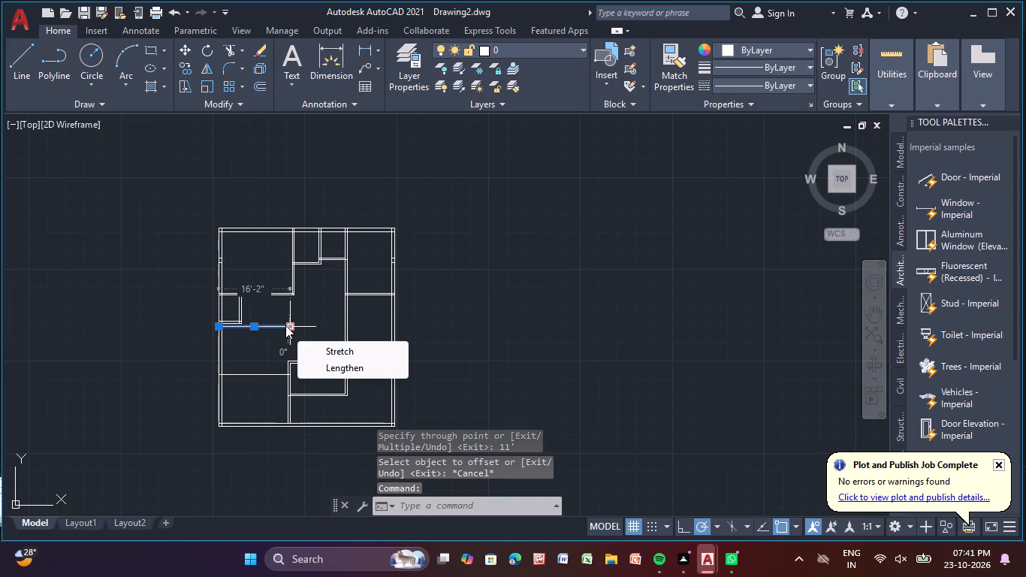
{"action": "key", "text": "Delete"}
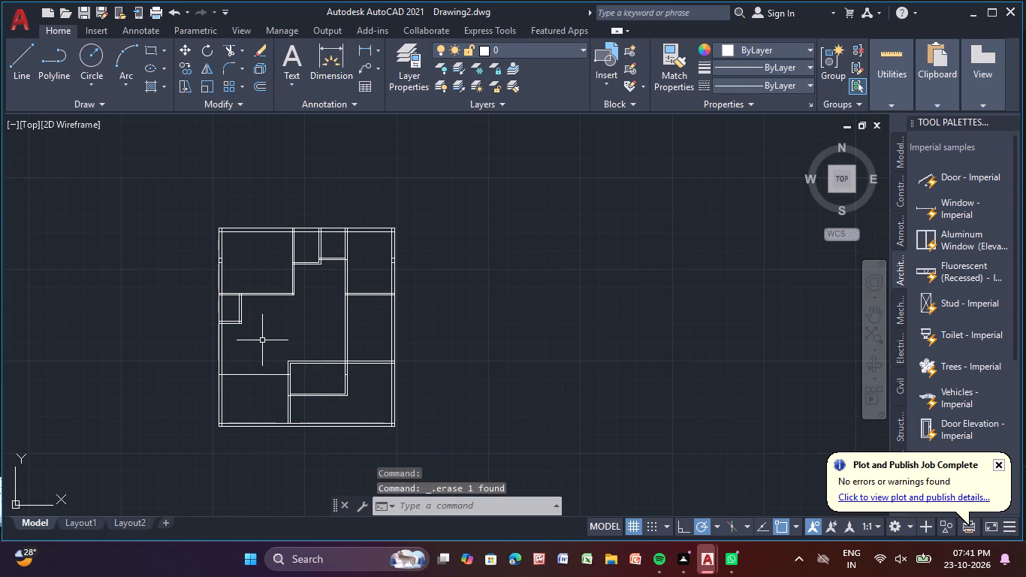
Offset the lower-left room's top line 5" upward to form the interior wall's thickness.
{"action": "middle_click_drag", "start_coordinate": [261, 343], "coordinate": [393, 177]}
{"action": "scroll", "coordinate": [382, 205], "scroll_direction": "up", "scroll_amount": 2}
{"action": "left_click", "coordinate": [357, 216]}
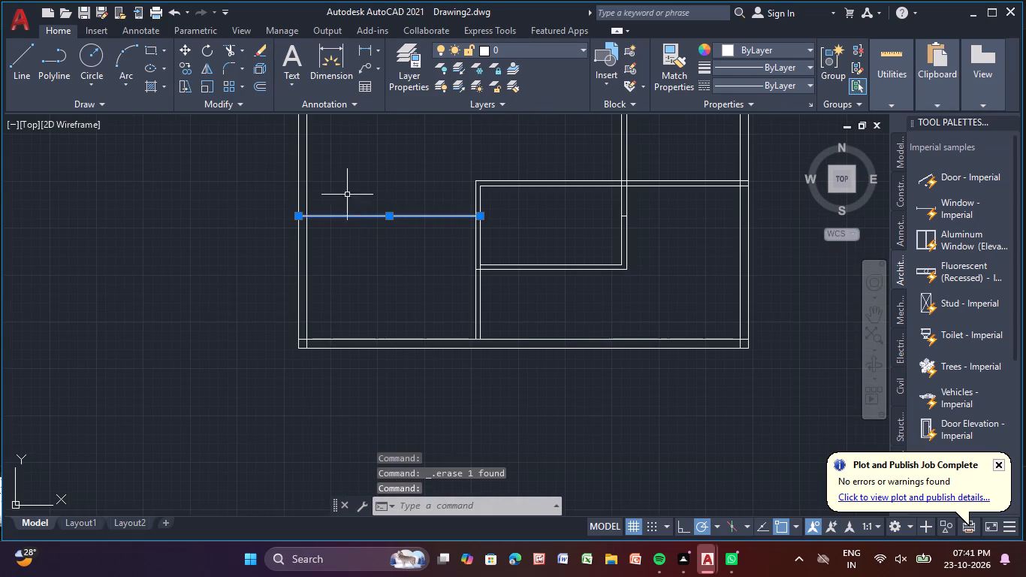
{"action": "left_click", "coordinate": [267, 87]}
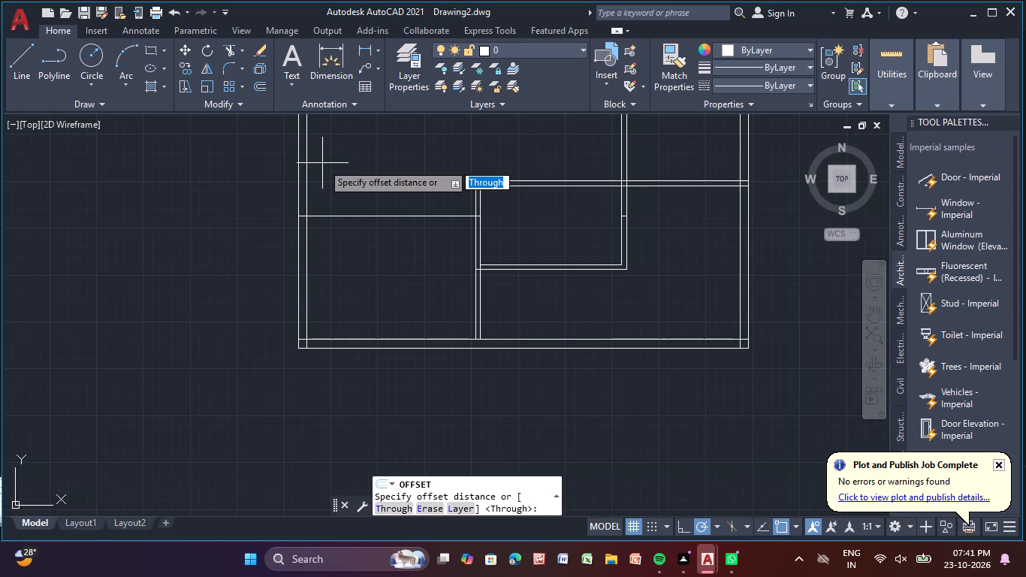
{"action": "key", "text": "Return"}
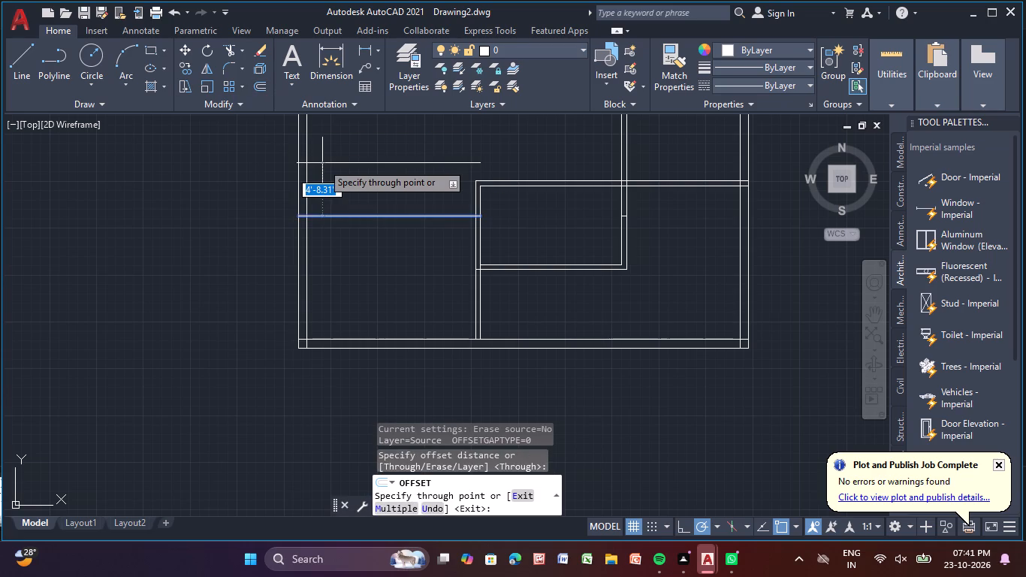
{"action": "key", "text": "5"}
{"action": "key", "text": "shift+quotedbl"}
{"action": "key", "text": "Return"}
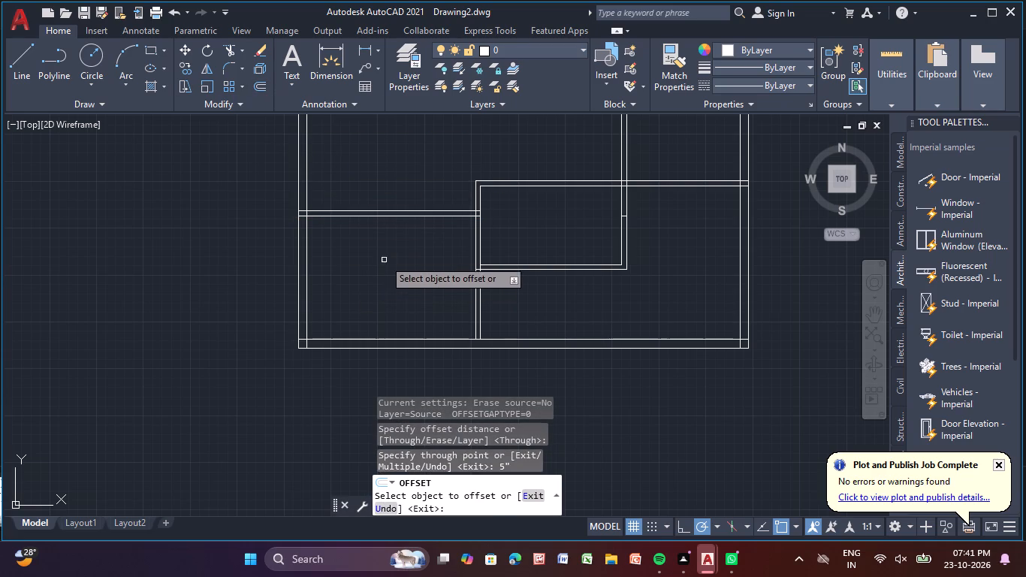
Offset the left outer wall's inner line 11' to the right.
{"action": "middle_click_drag", "start_coordinate": [425, 228], "coordinate": [406, 285]}
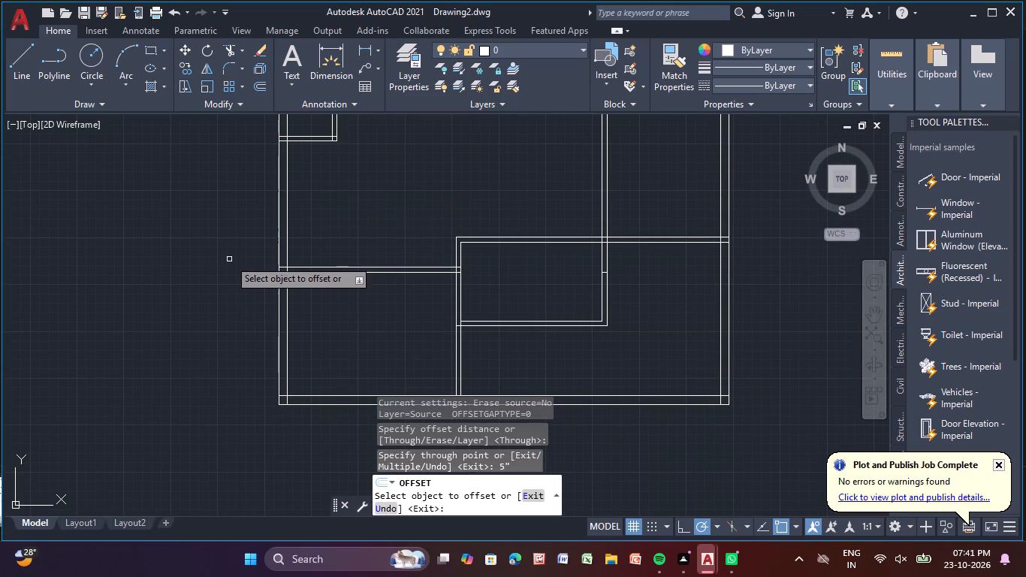
{"action": "left_click", "coordinate": [288, 224]}
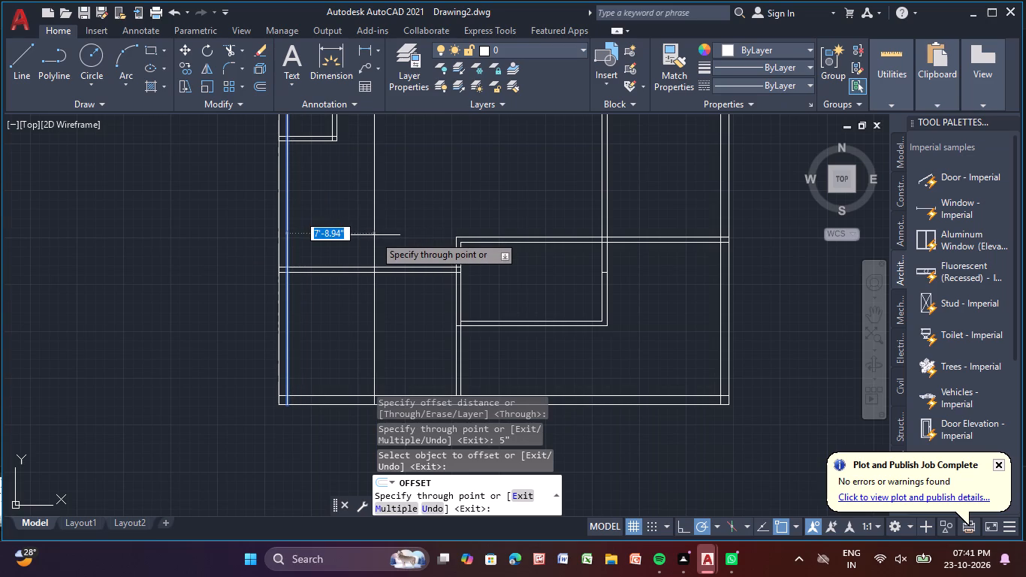
{"action": "type", "text": "11"}
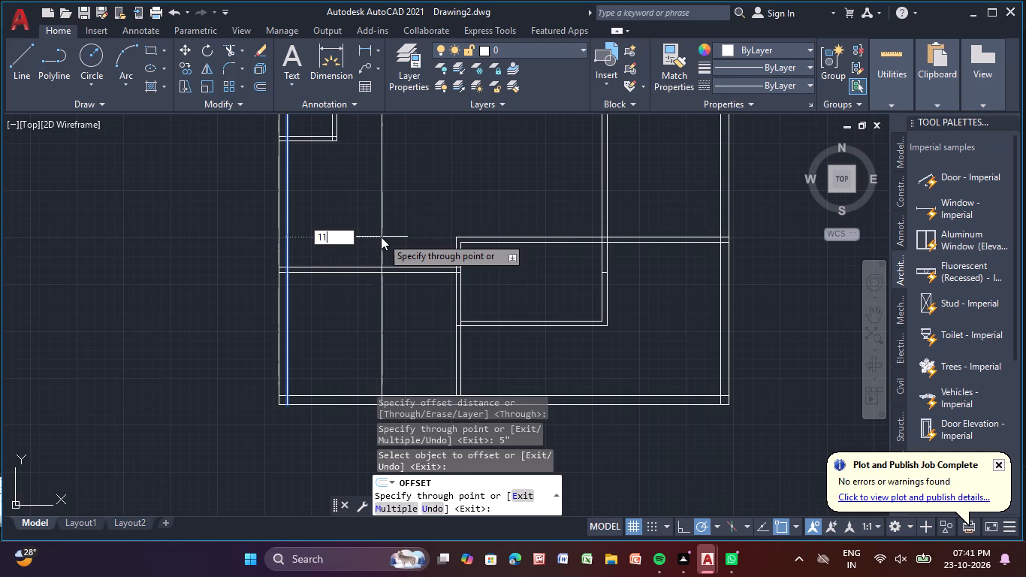
{"action": "key", "text": "BackSpace"}
{"action": "key", "text": "BackSpace"}
{"action": "type", "text": "11"}
{"action": "key", "text": "apostrophe"}
{"action": "key", "text": "Return"}
{"action": "scroll", "coordinate": [382, 237], "scroll_direction": "down", "scroll_amount": 1}
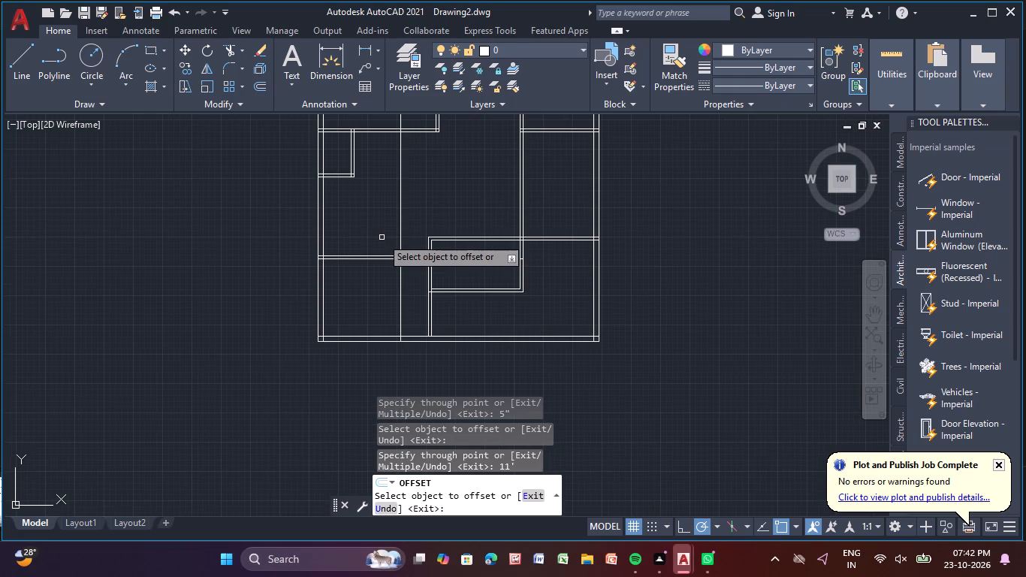
{"action": "scroll", "coordinate": [393, 222], "scroll_direction": "up", "scroll_amount": 1}
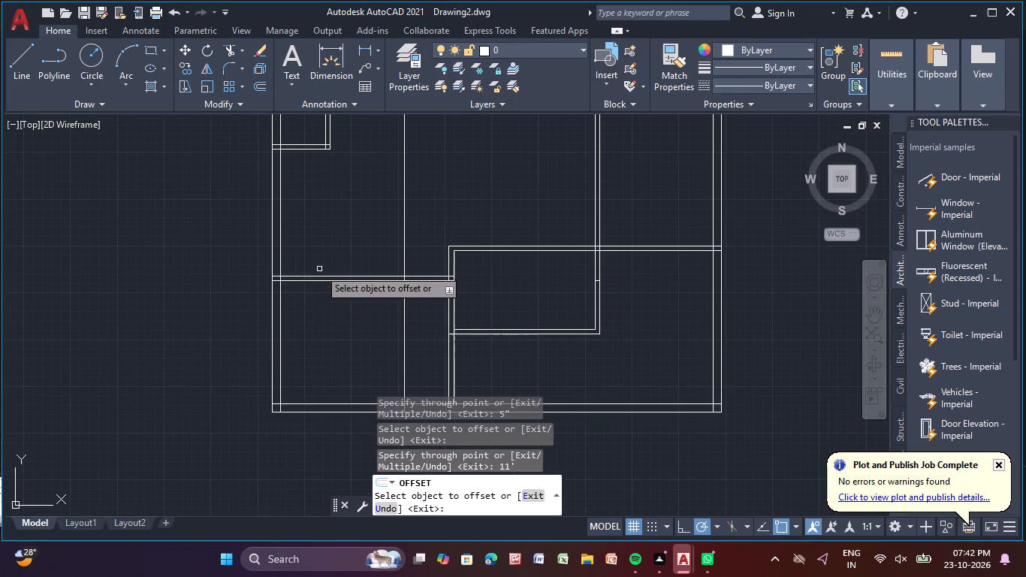
Offset the lower-left room's upper wall line 6' upward and offset that copy 5" upward to form a horizontal interior wall.
{"action": "left_click", "coordinate": [312, 276]}
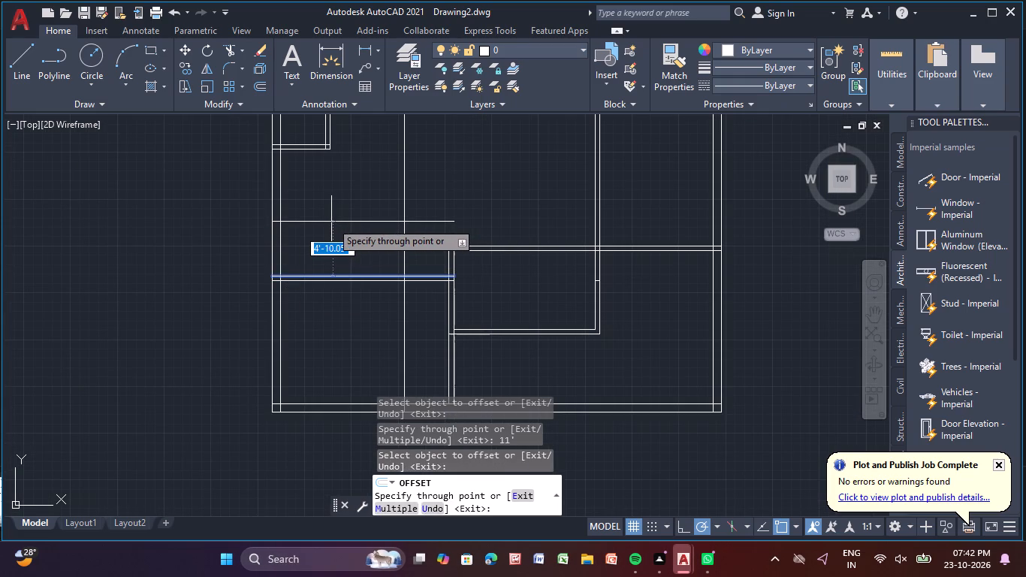
{"action": "type", "text": "6'"}
{"action": "key", "text": "Return"}
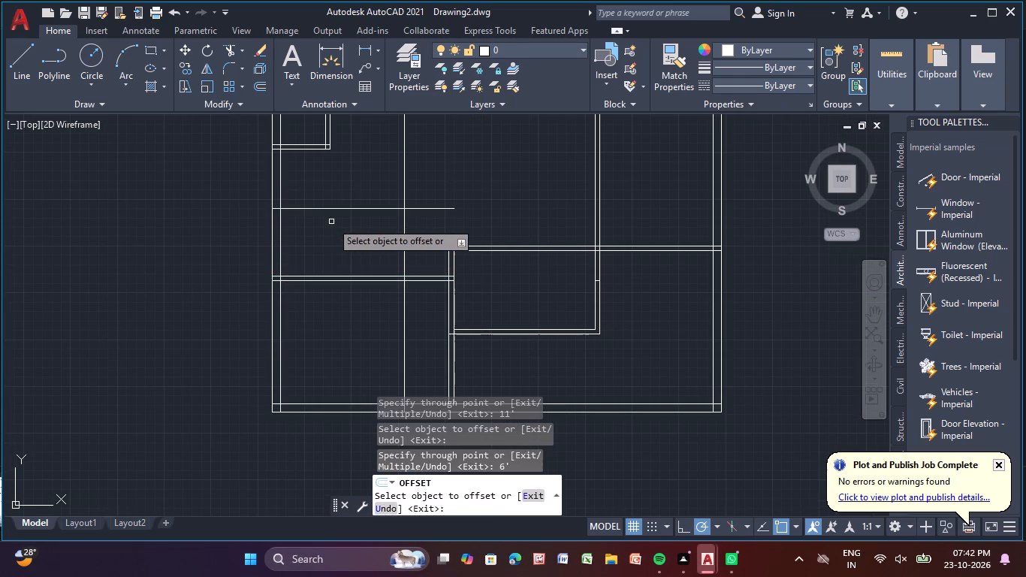
{"action": "left_click", "coordinate": [329, 210]}
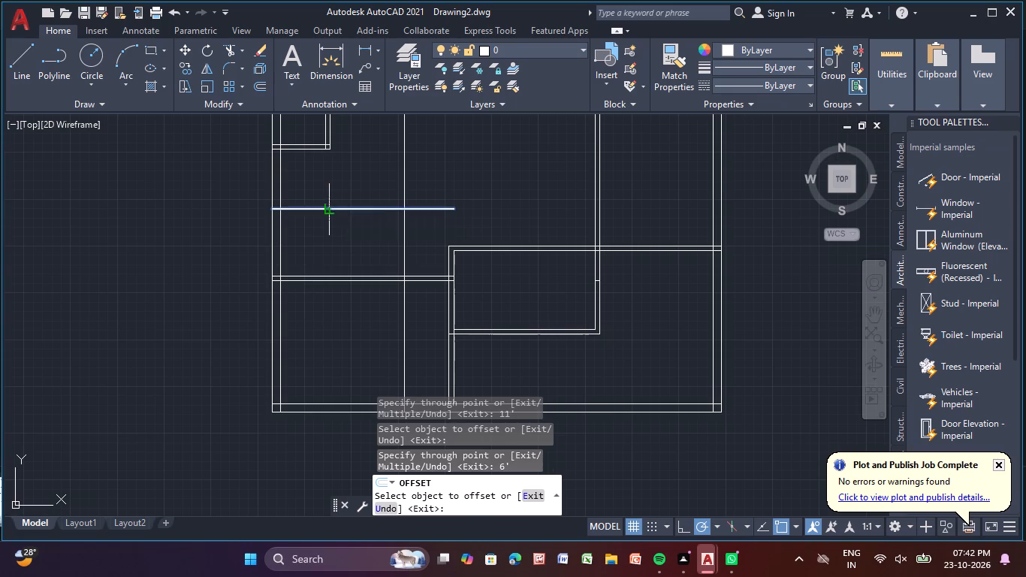
{"action": "key", "text": "5"}
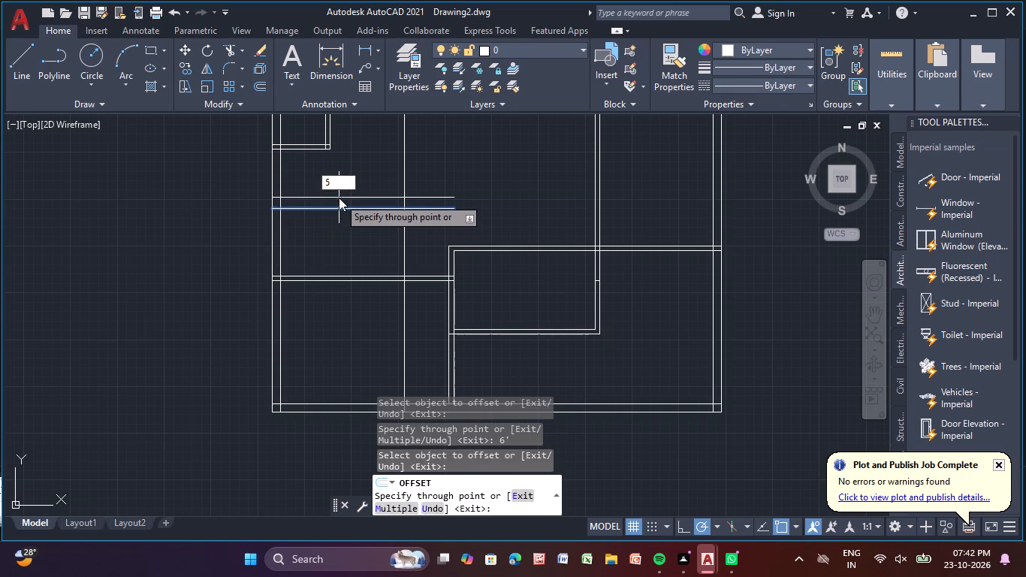
{"action": "key", "text": "shift+quotedbl"}
{"action": "key", "text": "Return"}
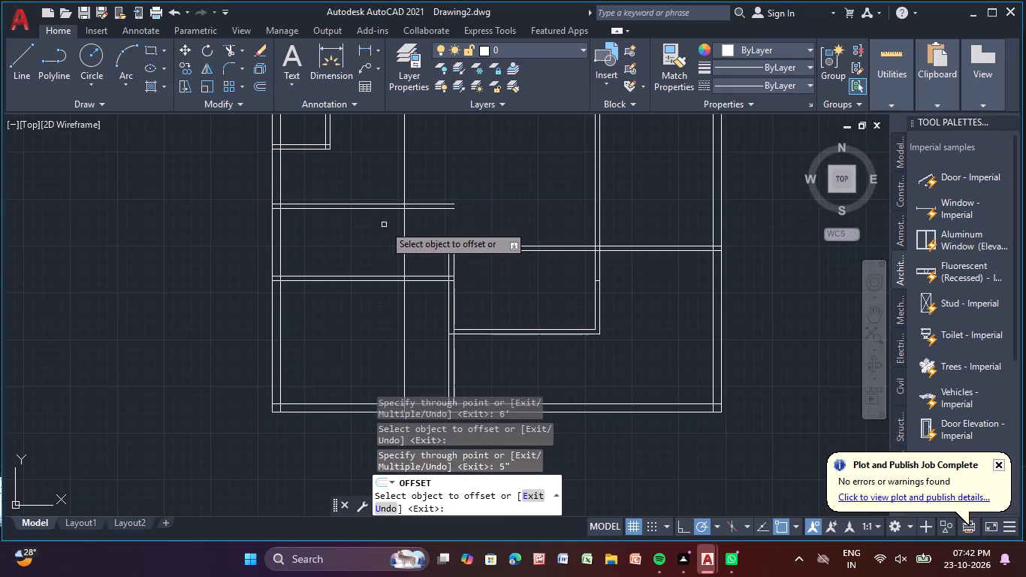
Offset the vertical line 11' from the left outer wall 5" to the right to form the interior wall's thickness.
{"action": "left_click", "coordinate": [403, 223]}
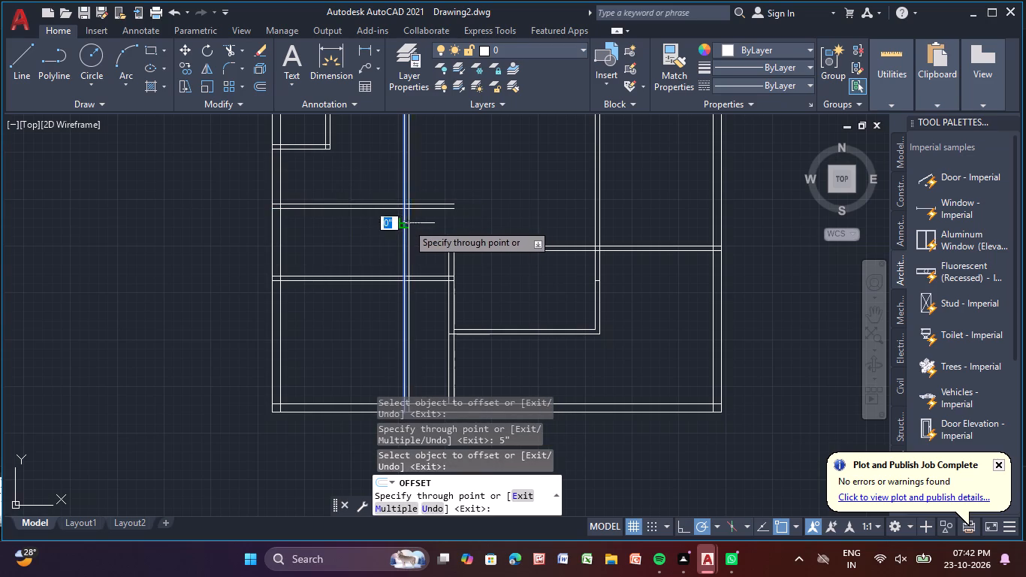
{"action": "key", "text": "5"}
{"action": "key", "text": "shift+quotedbl"}
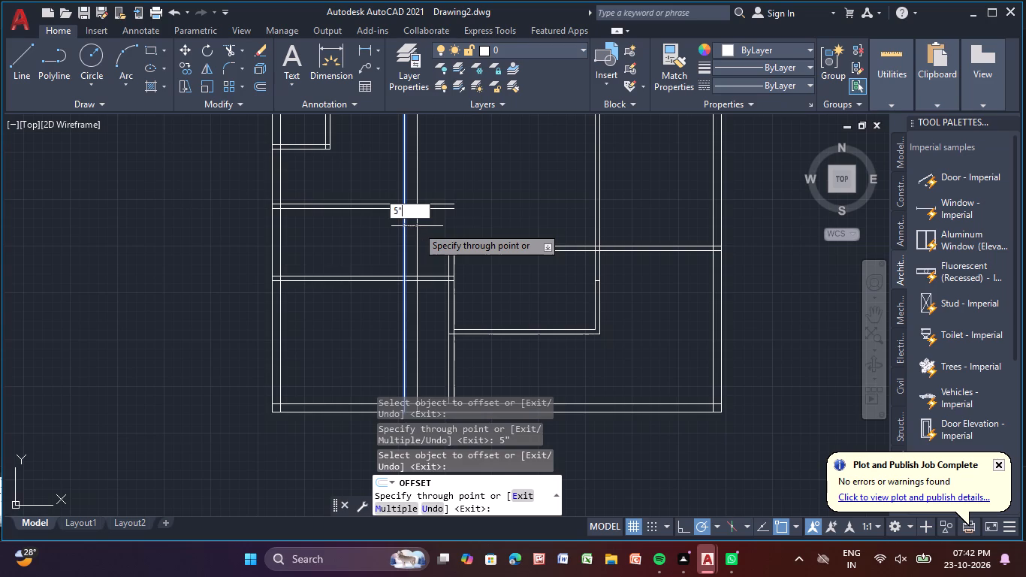
{"action": "key", "text": "Return"}
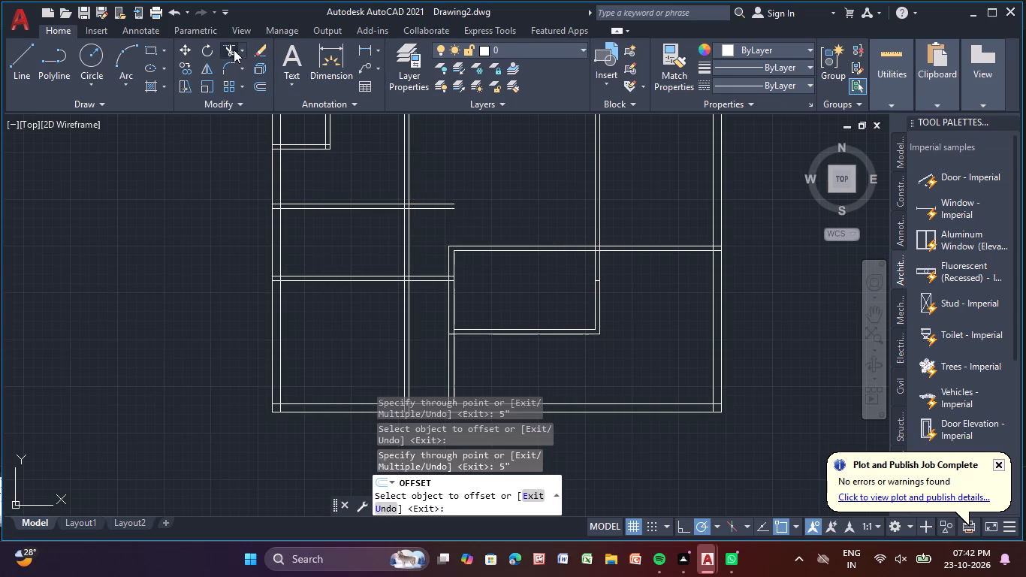
Trim the new vertical wall's lines above the new horizontal wall and inside the lower-left room, and trim the horizontal wall's overhang past the vertical wall.
{"action": "left_click", "coordinate": [234, 50]}
{"action": "scroll", "coordinate": [362, 165], "scroll_direction": "down", "scroll_amount": 1}
{"action": "middle_click_drag", "start_coordinate": [362, 165], "coordinate": [340, 244]}
{"action": "left_click_drag", "start_coordinate": [340, 244], "coordinate": [412, 242]}
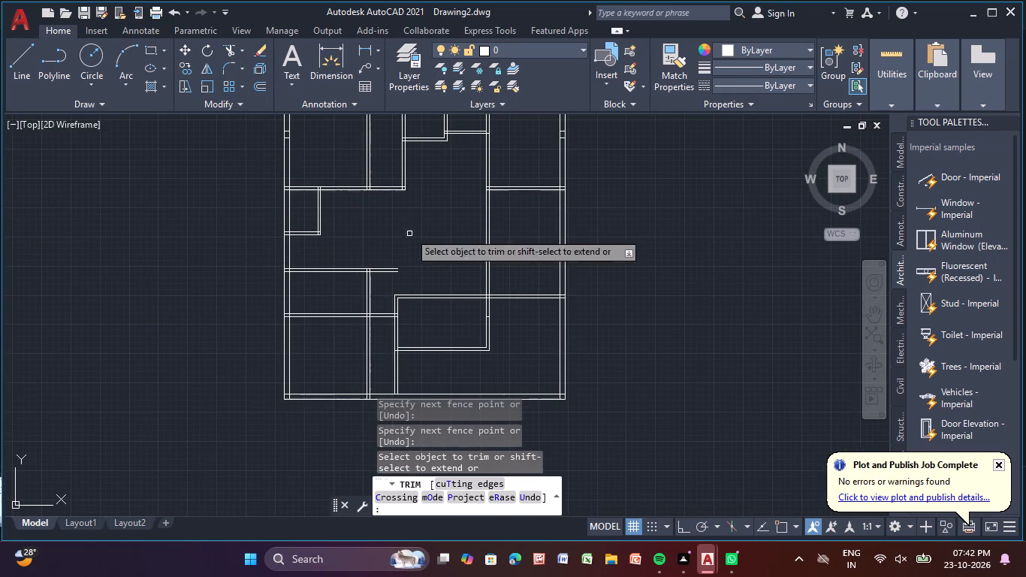
{"action": "left_click_drag", "start_coordinate": [355, 148], "coordinate": [373, 140]}
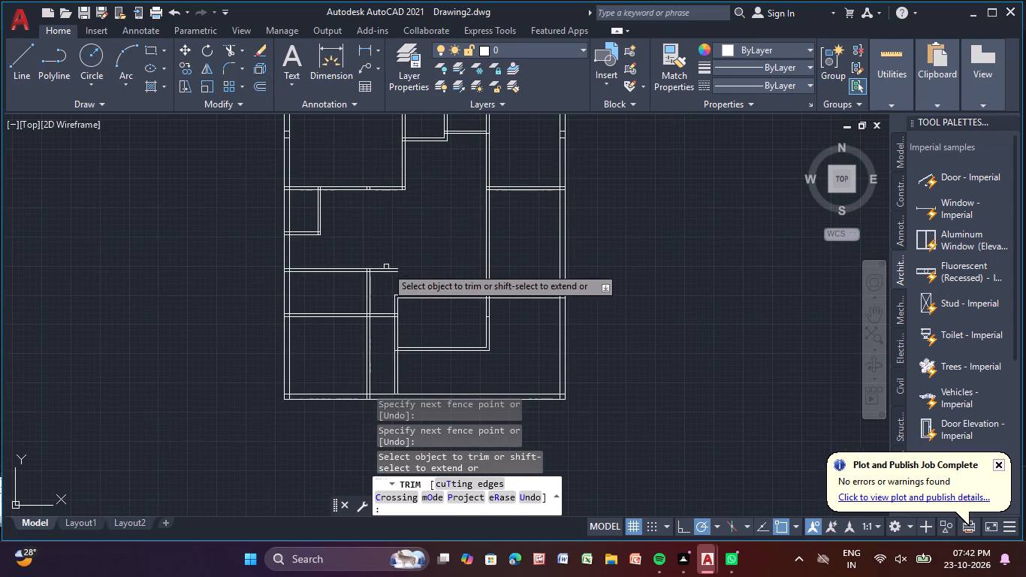
{"action": "left_click_drag", "start_coordinate": [386, 265], "coordinate": [382, 282]}
{"action": "middle_click_drag", "start_coordinate": [385, 276], "coordinate": [412, 181]}
{"action": "left_click_drag", "start_coordinate": [391, 242], "coordinate": [400, 240]}
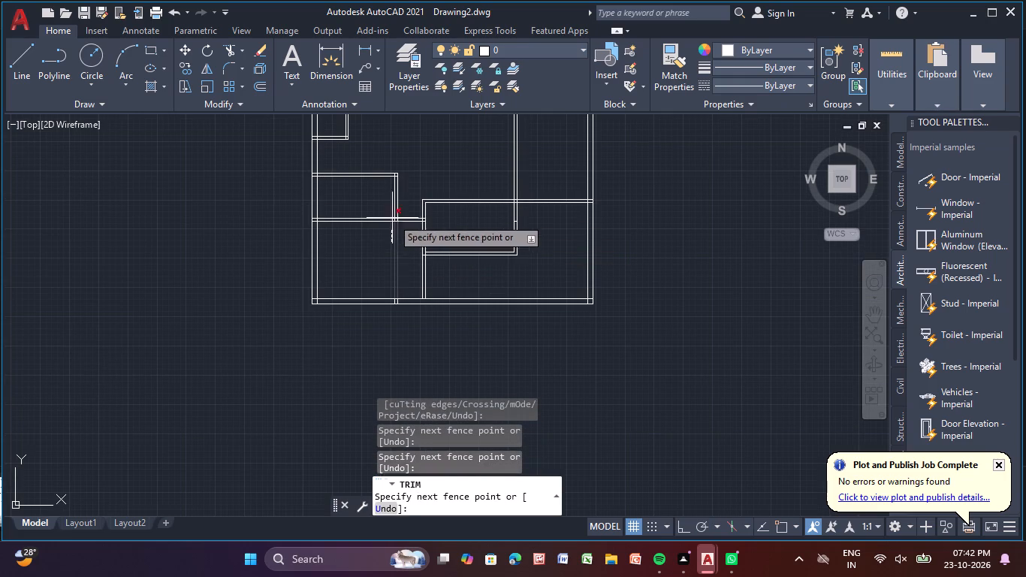
{"action": "left_click", "coordinate": [348, 255]}
{"action": "left_click_drag", "start_coordinate": [359, 252], "coordinate": [375, 247]}
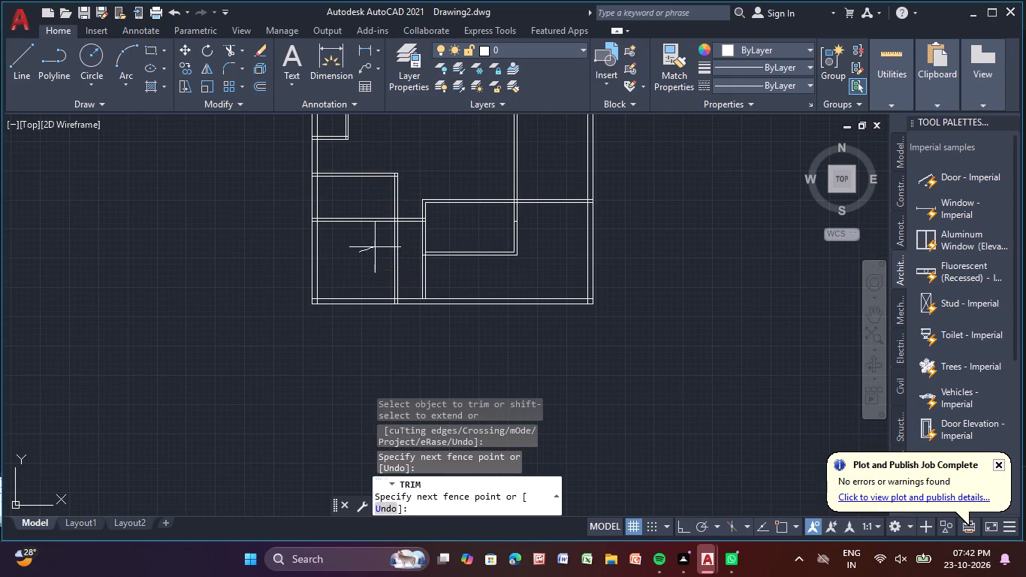
{"action": "left_click_drag", "start_coordinate": [375, 247], "coordinate": [404, 249]}
{"action": "key", "text": "Escape"}
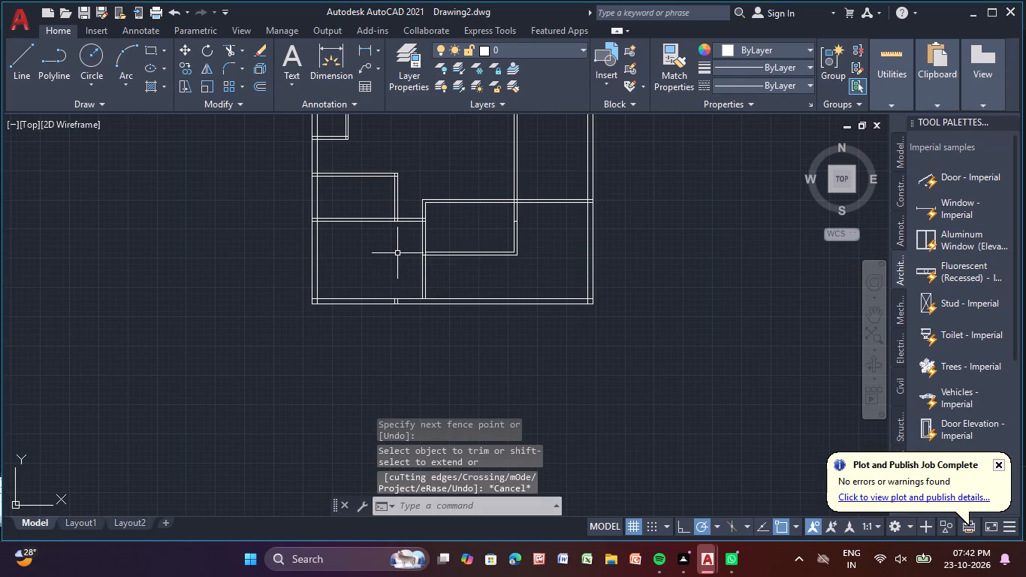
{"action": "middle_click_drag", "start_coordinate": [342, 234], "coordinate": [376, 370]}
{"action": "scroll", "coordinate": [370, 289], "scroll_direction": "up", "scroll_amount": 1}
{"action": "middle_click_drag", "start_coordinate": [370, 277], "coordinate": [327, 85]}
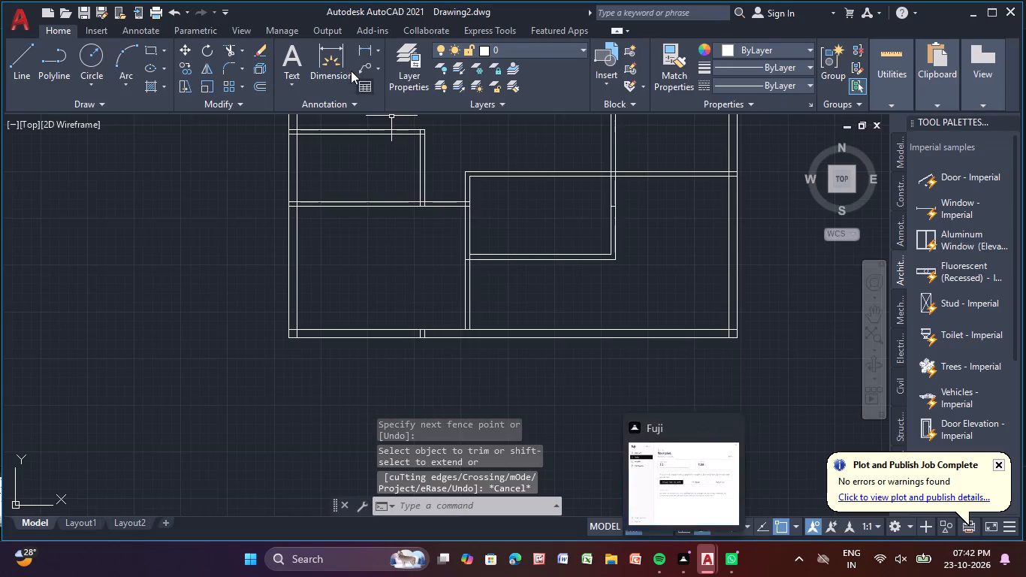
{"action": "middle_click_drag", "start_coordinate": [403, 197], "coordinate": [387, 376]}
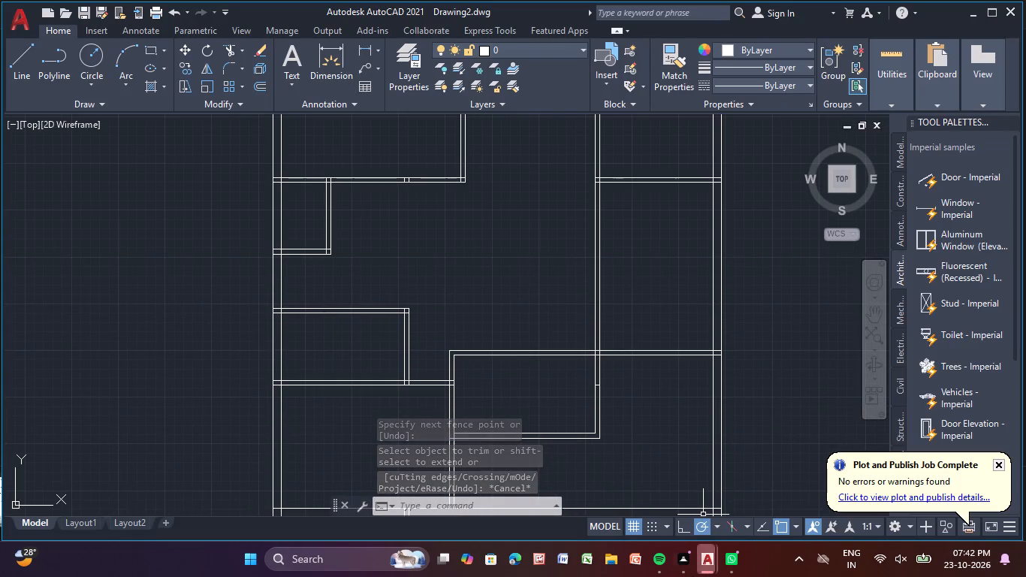
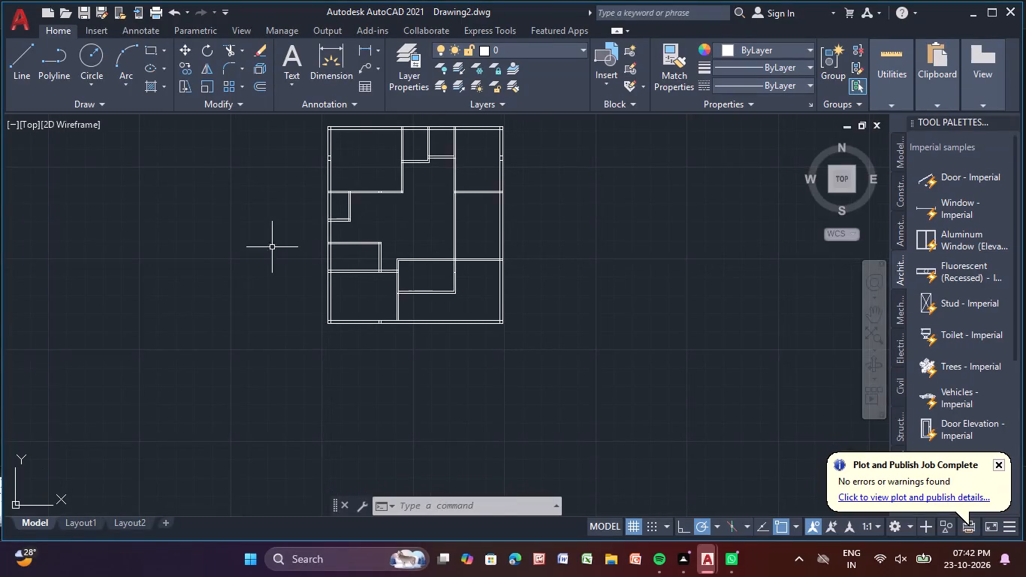
Draw a line 3' right from the left outer wall along the small upper room's underside and down to the lower room's top wall.
{"action": "scroll", "coordinate": [349, 247], "scroll_direction": "up", "scroll_amount": 2}
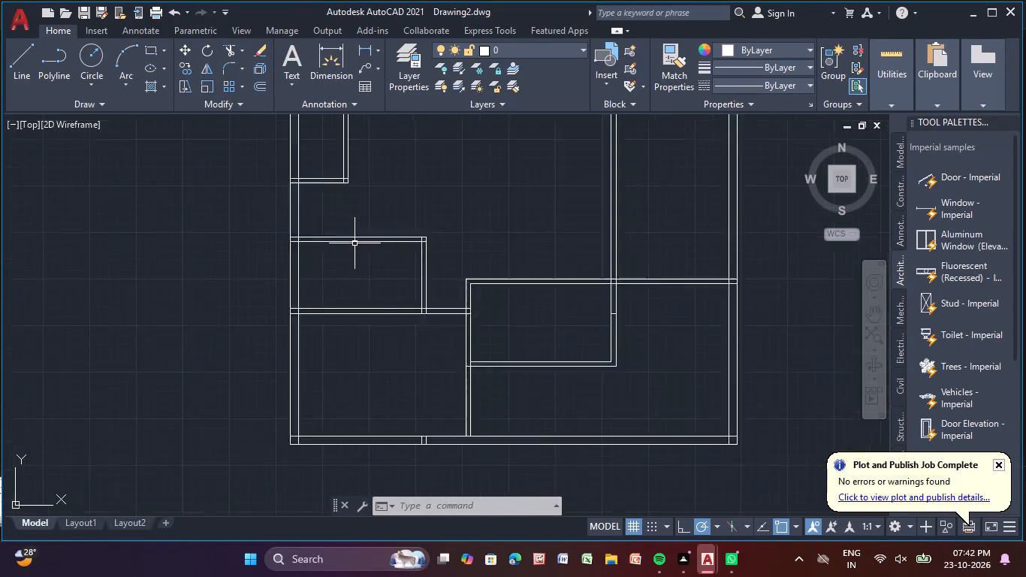
{"action": "scroll", "coordinate": [355, 243], "scroll_direction": "up", "scroll_amount": 1}
{"action": "middle_click_drag", "start_coordinate": [334, 209], "coordinate": [490, 231]}
{"action": "scroll", "coordinate": [455, 223], "scroll_direction": "up", "scroll_amount": 1}
{"action": "middle_click_drag", "start_coordinate": [451, 222], "coordinate": [427, 292]}
{"action": "scroll", "coordinate": [385, 217], "scroll_direction": "up", "scroll_amount": 2}
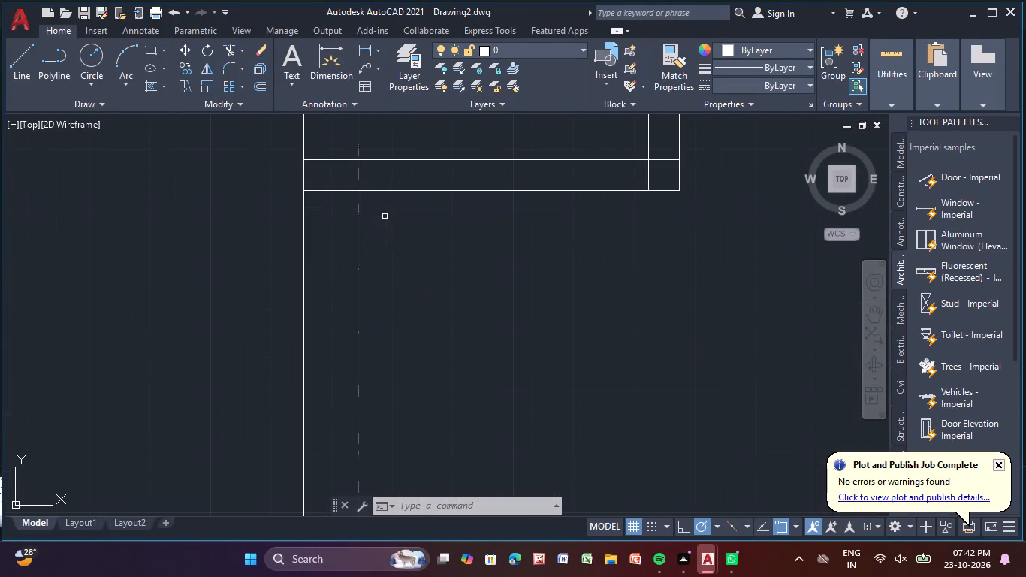
{"action": "middle_click_drag", "start_coordinate": [368, 107], "coordinate": [363, 80]}
{"action": "scroll", "coordinate": [412, 276], "scroll_direction": "down", "scroll_amount": 1}
{"action": "middle_click_drag", "start_coordinate": [427, 307], "coordinate": [367, 192]}
{"action": "scroll", "coordinate": [358, 169], "scroll_direction": "down", "scroll_amount": 1}
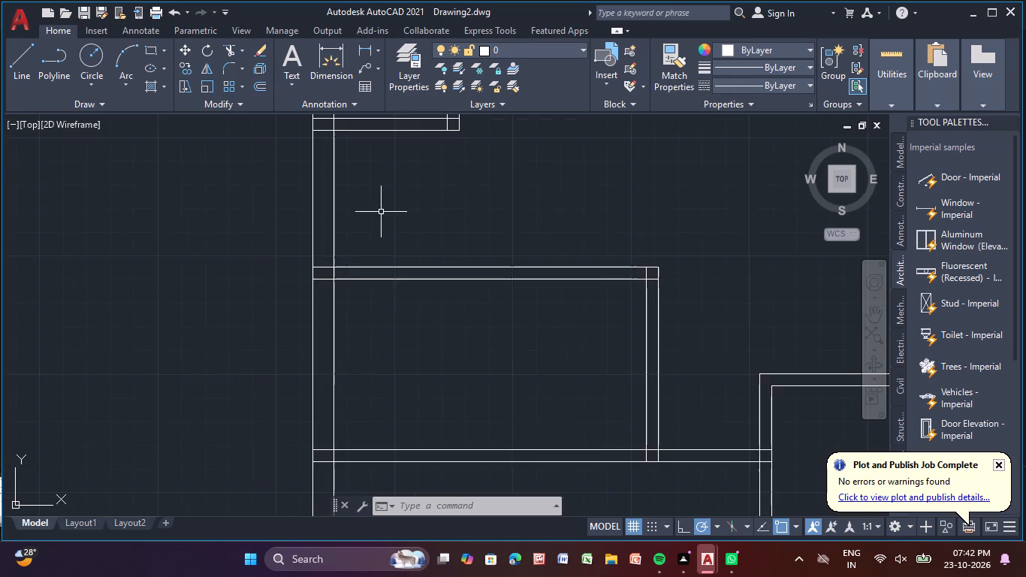
{"action": "middle_click_drag", "start_coordinate": [382, 212], "coordinate": [381, 243]}
{"action": "left_click", "coordinate": [23, 53]}
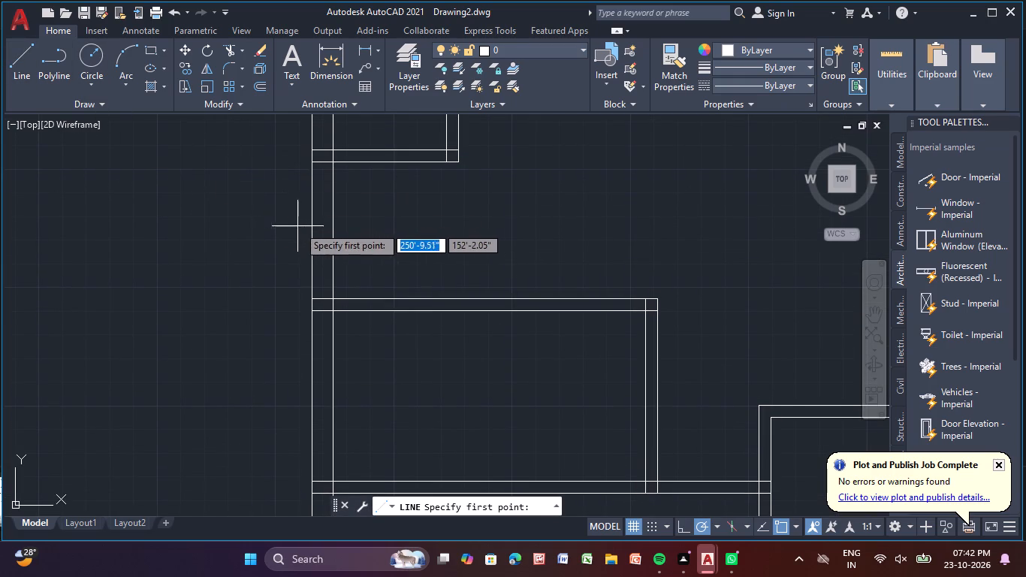
{"action": "middle_click_drag", "start_coordinate": [353, 211], "coordinate": [350, 235]}
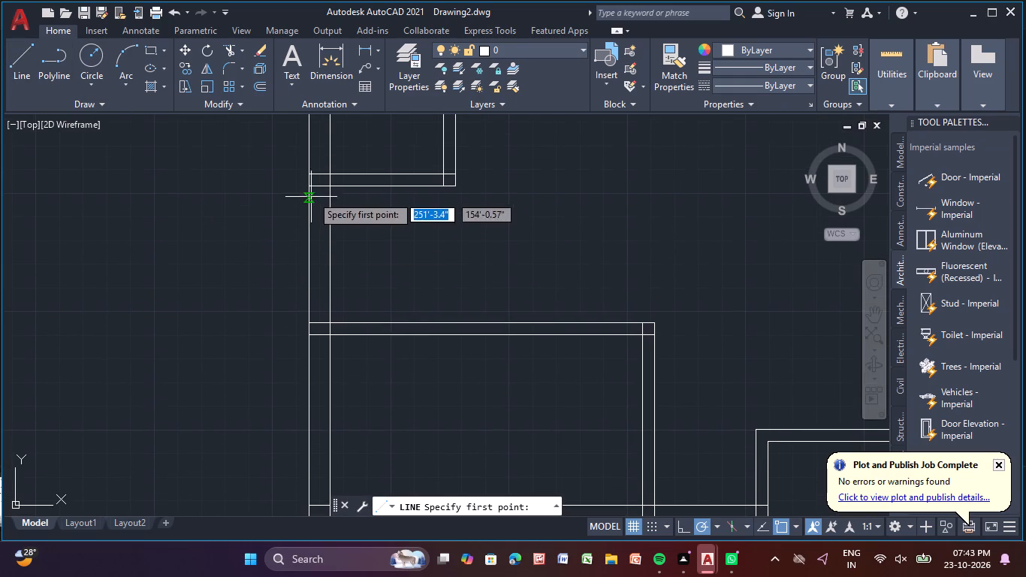
{"action": "left_click", "coordinate": [329, 189]}
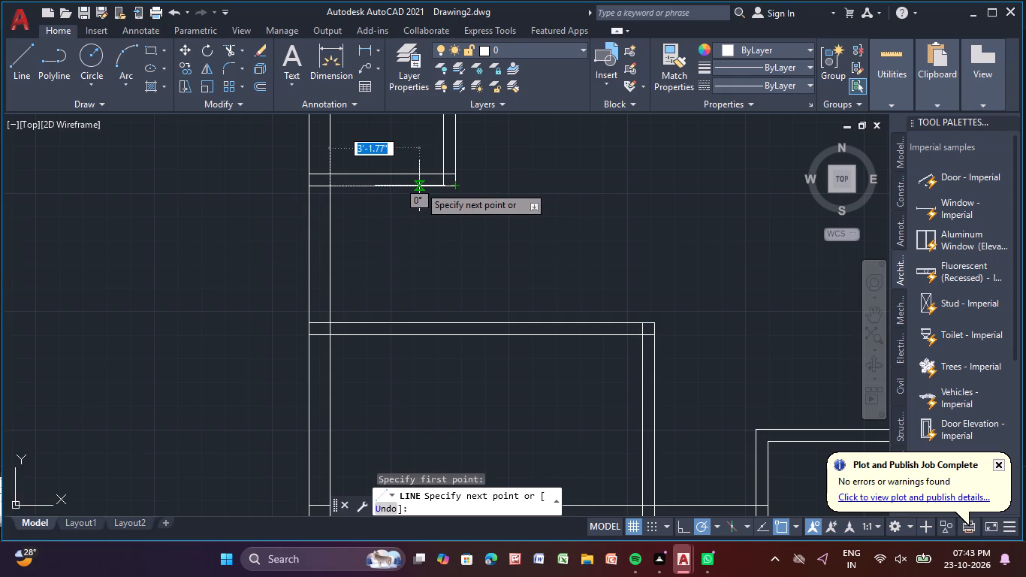
{"action": "left_click", "coordinate": [675, 520]}
{"action": "type", "text": "3'"}
{"action": "key", "text": "Return"}
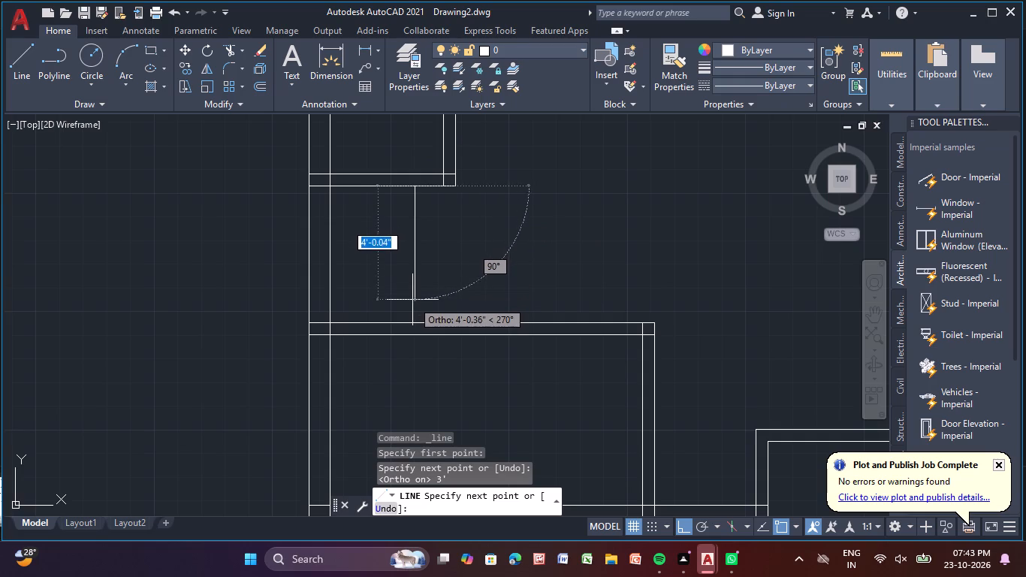
{"action": "left_click", "coordinate": [417, 327]}
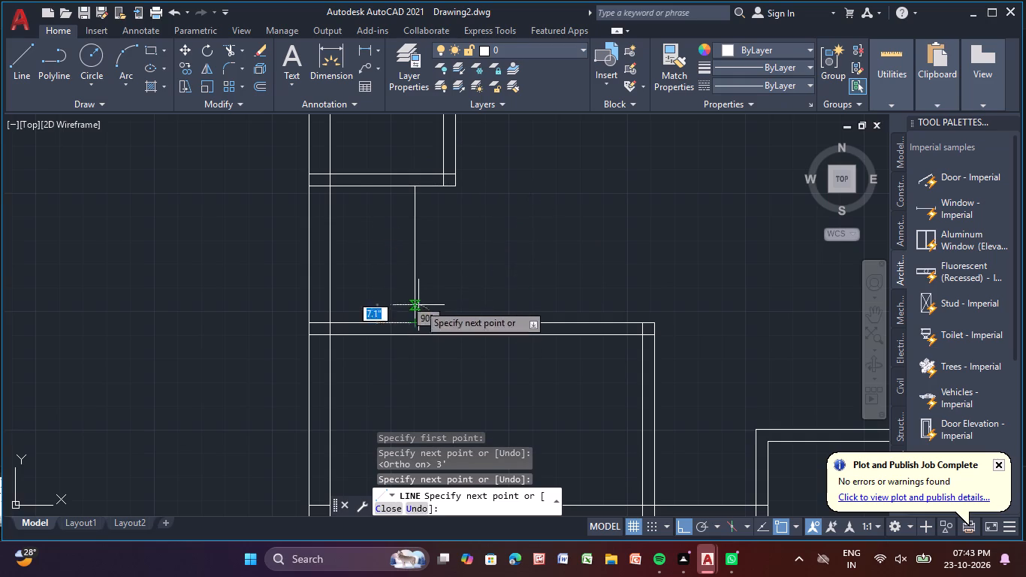
Continue the line 3' back up the vertical and horizontally across to the left outer wall's inner line.
{"action": "key", "text": "3"}
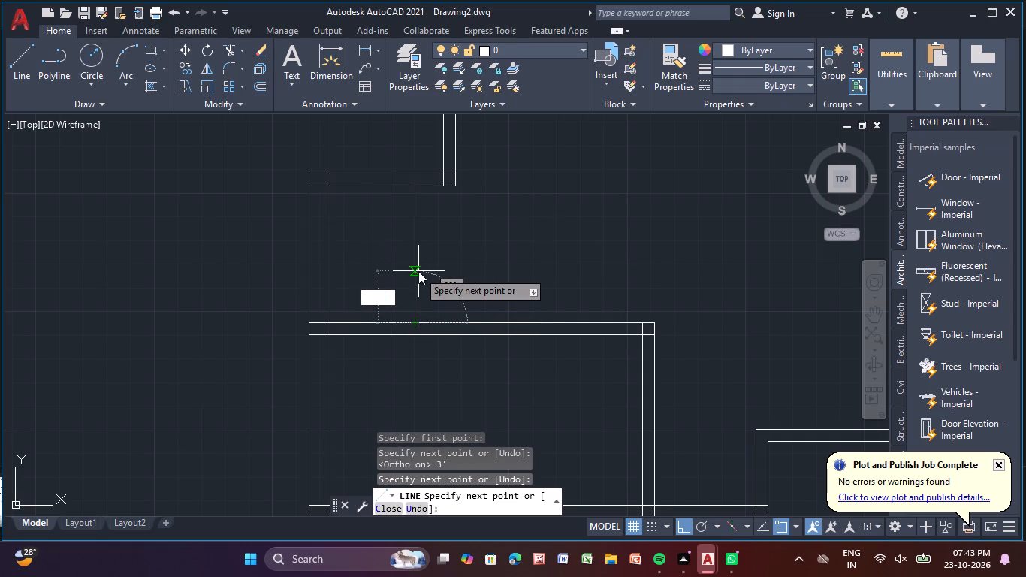
{"action": "key", "text": "apostrophe"}
{"action": "key", "text": "Return"}
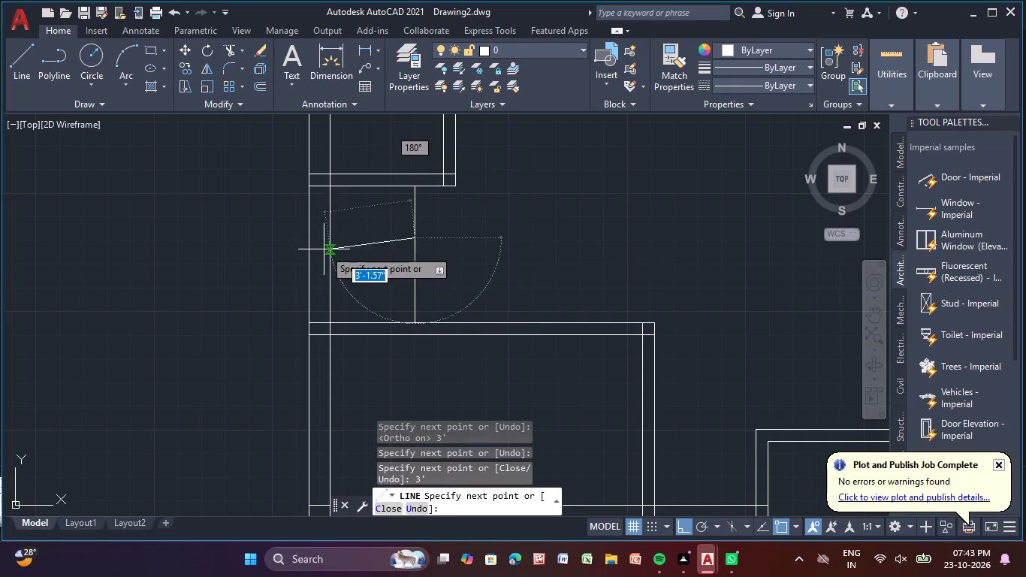
{"action": "left_click", "coordinate": [329, 234]}
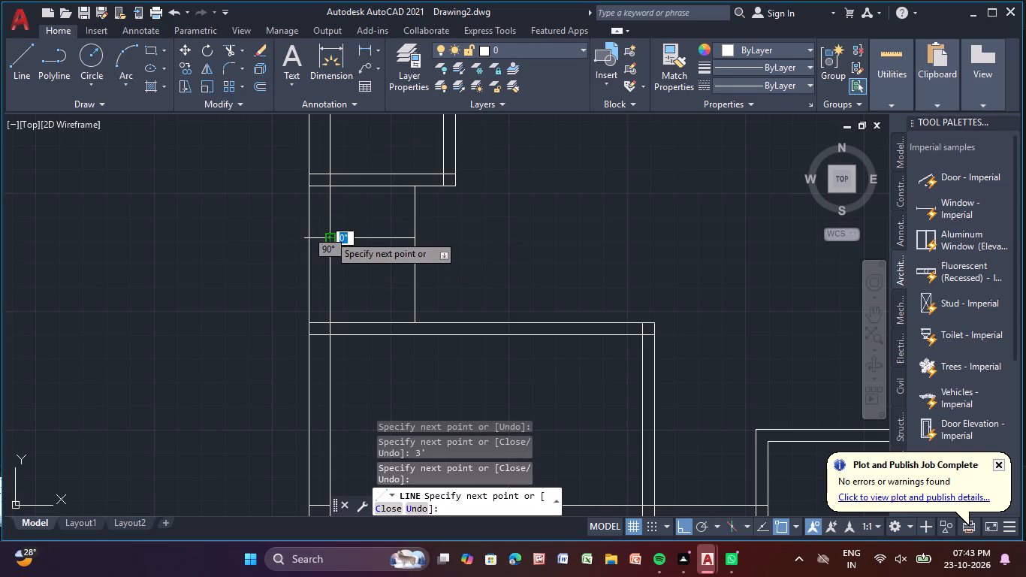
{"action": "key", "text": "Escape"}
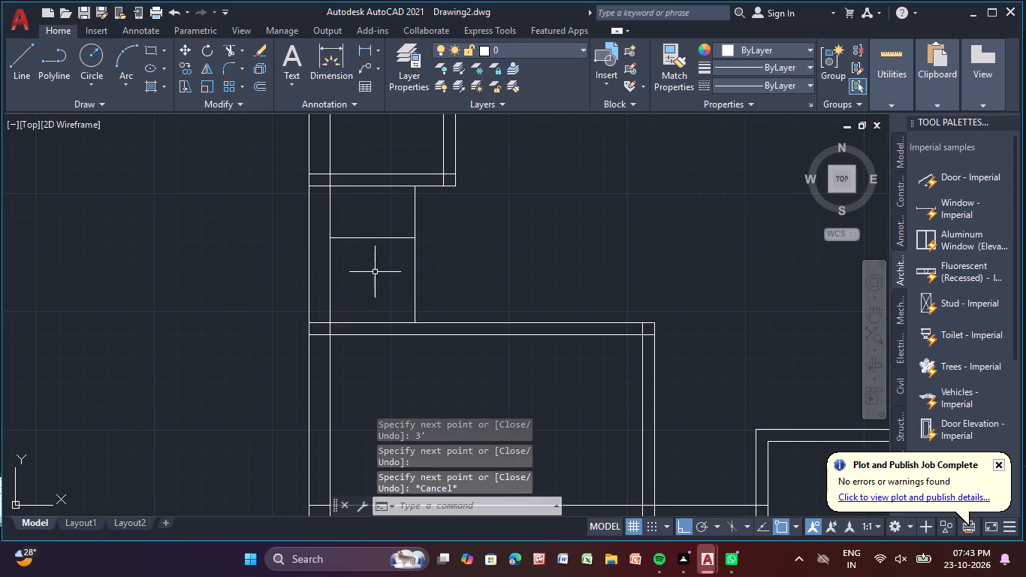
Draw a line 3' up from the vertical's foot, about 3'-10" to the right, and down to the lower room's top wall.
{"action": "left_click", "coordinate": [368, 240]}
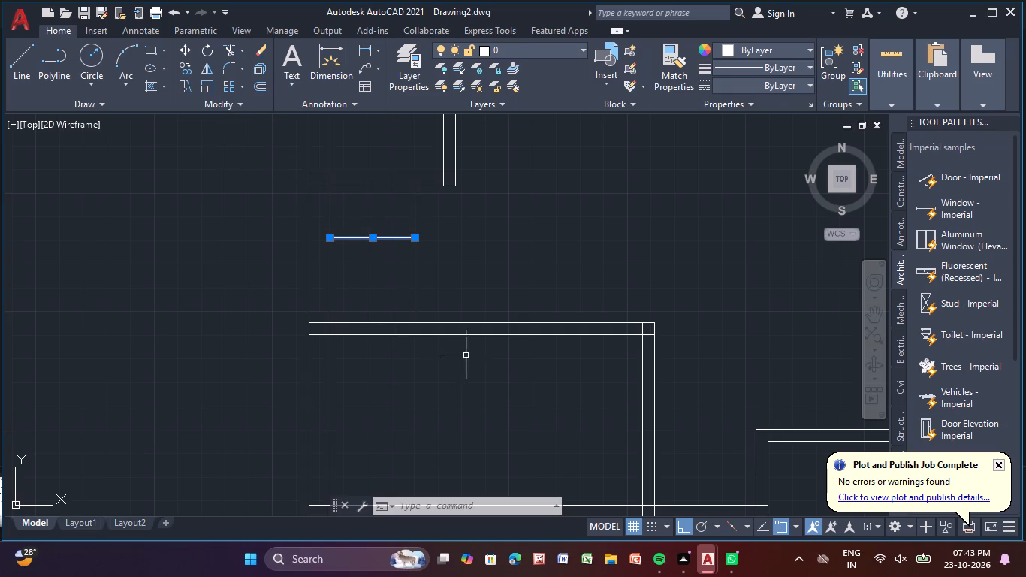
{"action": "left_click", "coordinate": [17, 60]}
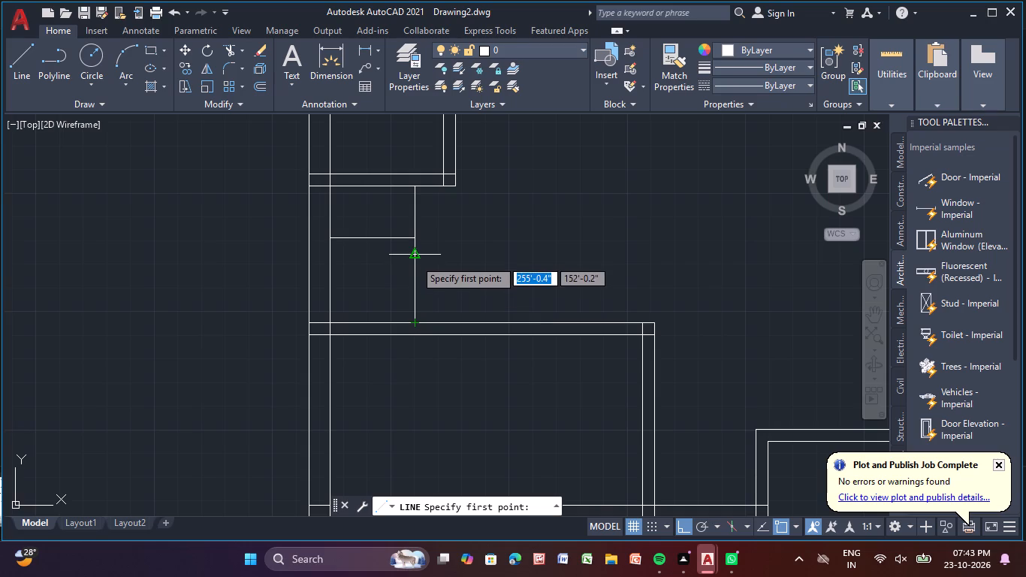
{"action": "left_click", "coordinate": [414, 322]}
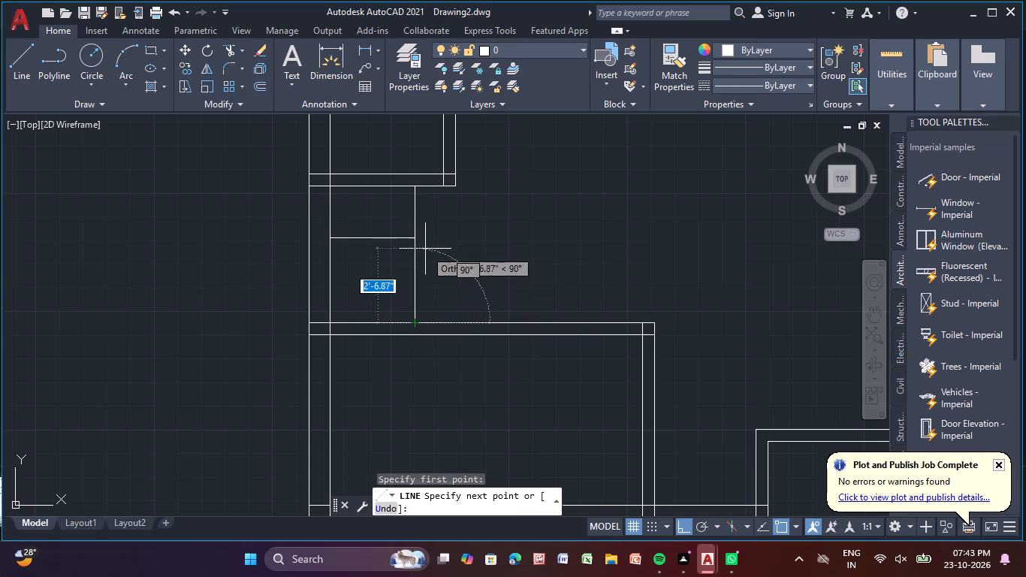
{"action": "left_click", "coordinate": [419, 240]}
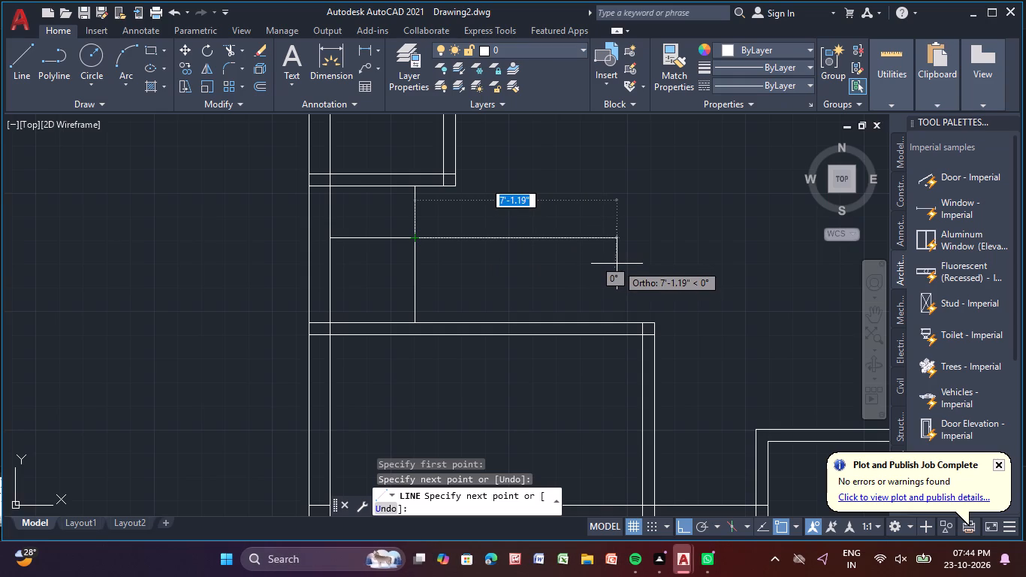
{"action": "left_click", "coordinate": [525, 246]}
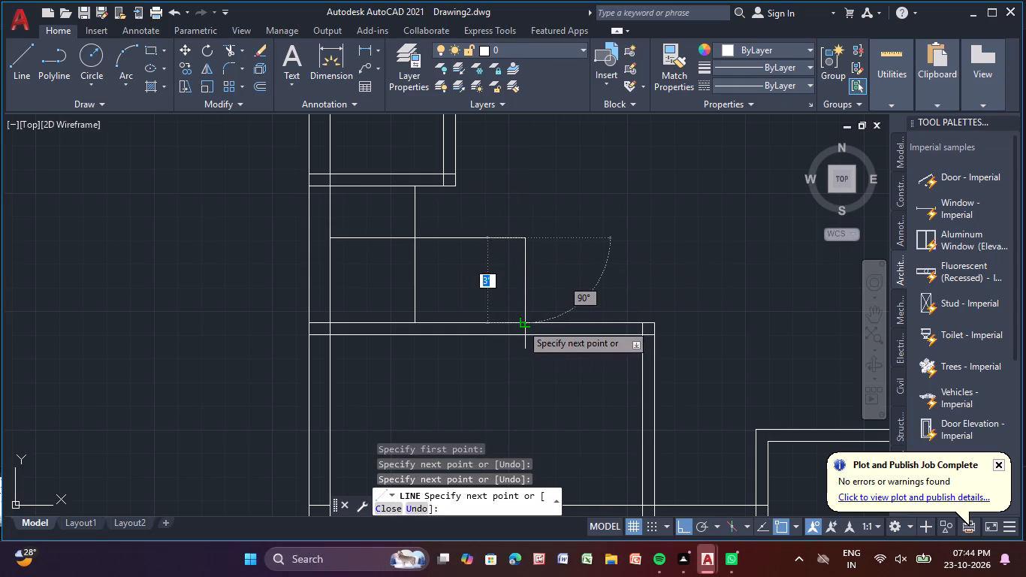
{"action": "left_click", "coordinate": [527, 325]}
{"action": "key", "text": "Escape"}
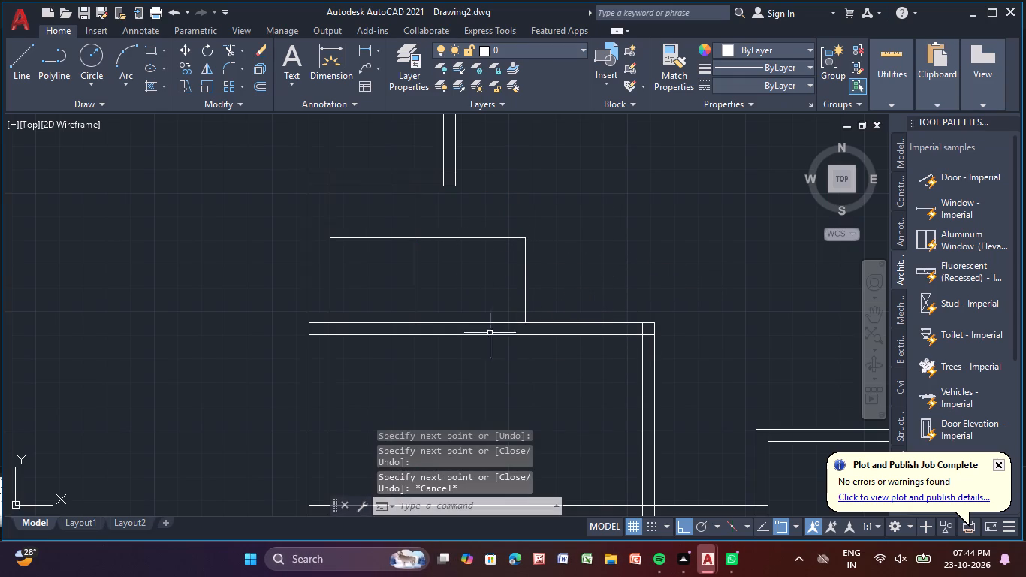
Trim the horizontal line between the left outer wall and the vertical line.
{"action": "left_click", "coordinate": [223, 46]}
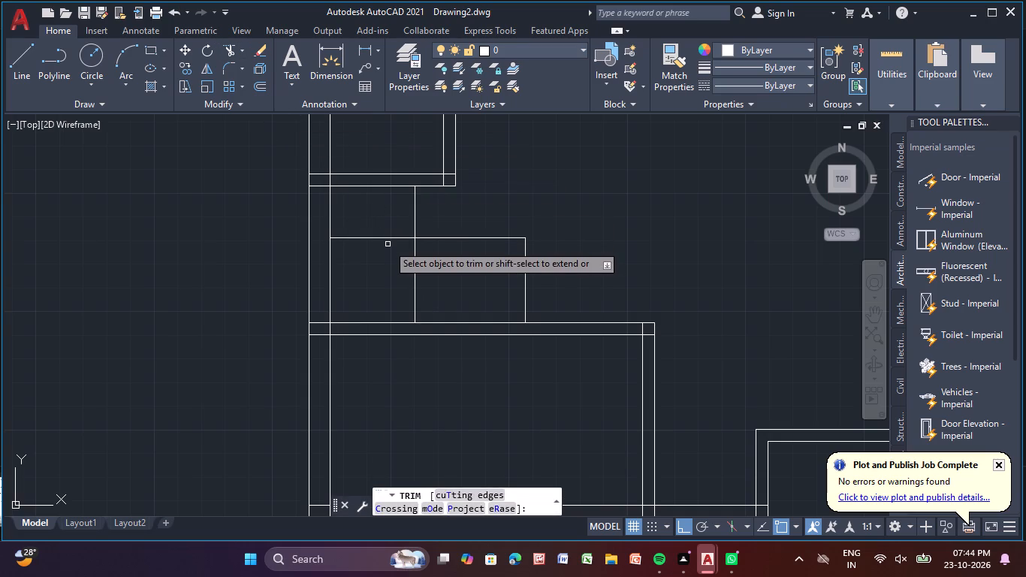
{"action": "left_click_drag", "start_coordinate": [384, 221], "coordinate": [376, 243]}
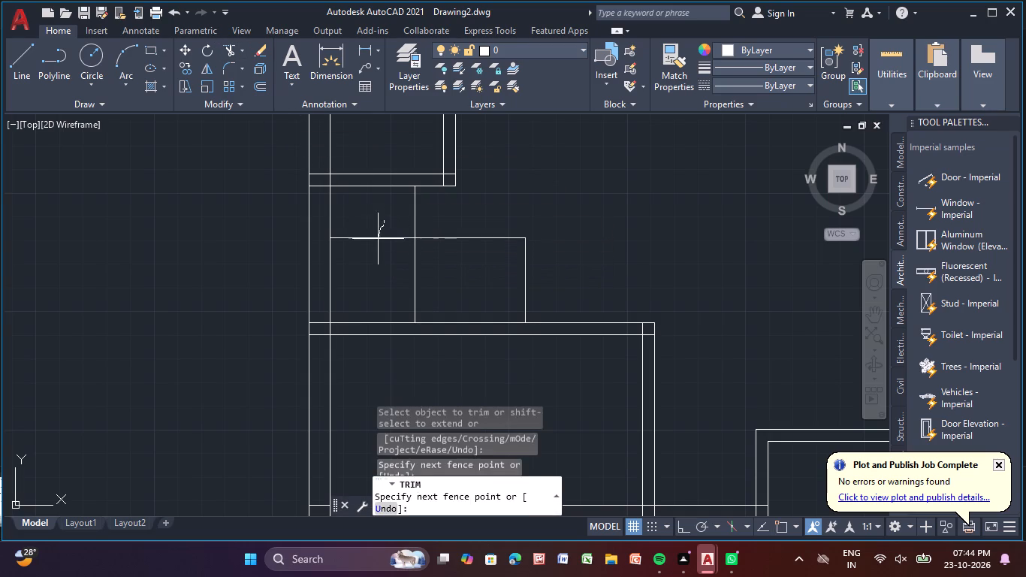
{"action": "left_click_drag", "start_coordinate": [376, 243], "coordinate": [370, 270]}
{"action": "key", "text": "Escape"}
{"action": "key", "text": "Escape"}
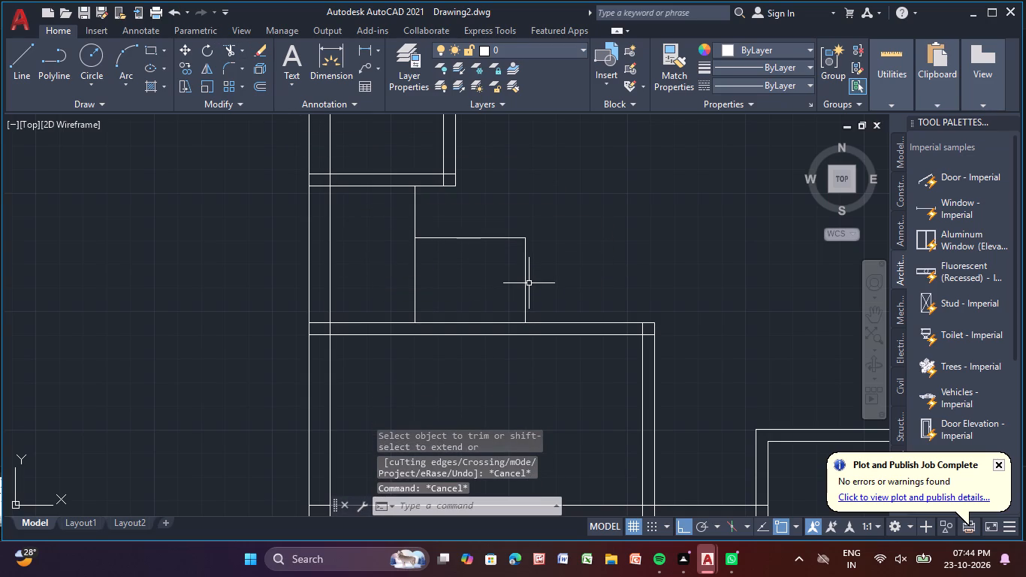
Delete the two overlapping 3' vertical lines below the horizontal line.
{"action": "left_click", "coordinate": [414, 282]}
{"action": "key", "text": "Delete"}
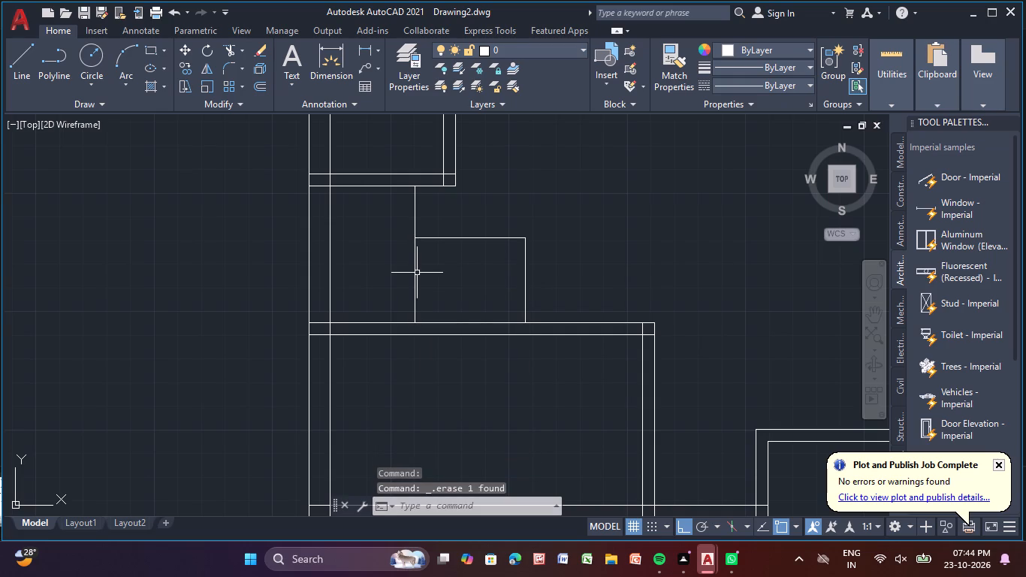
{"action": "left_click", "coordinate": [415, 276]}
{"action": "key", "text": "Delete"}
Trim the remaining vertical line below the horizontal line to leave a stepped outline.
{"action": "left_click_drag", "start_coordinate": [228, 44], "coordinate": [228, 53]}
{"action": "left_click_drag", "start_coordinate": [387, 282], "coordinate": [434, 272]}
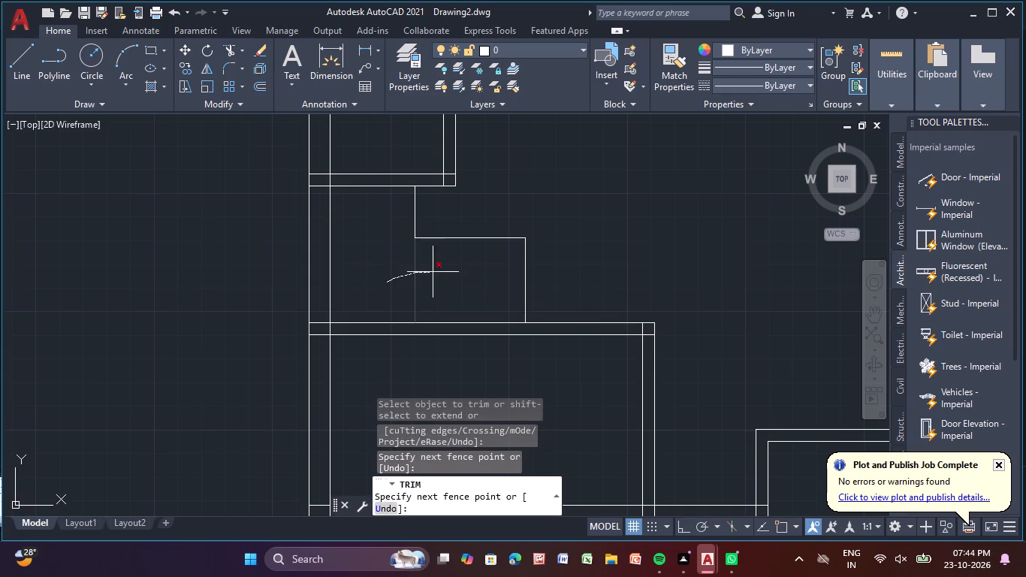
{"action": "left_click_drag", "start_coordinate": [434, 272], "coordinate": [448, 272]}
{"action": "scroll", "coordinate": [419, 219], "scroll_direction": "up", "scroll_amount": 3}
{"action": "key", "text": "Escape"}
Measure the short vertical line under the small upper room with a linear dimension, without placing the dimension.
{"action": "scroll", "coordinate": [455, 220], "scroll_direction": "down", "scroll_amount": 3}
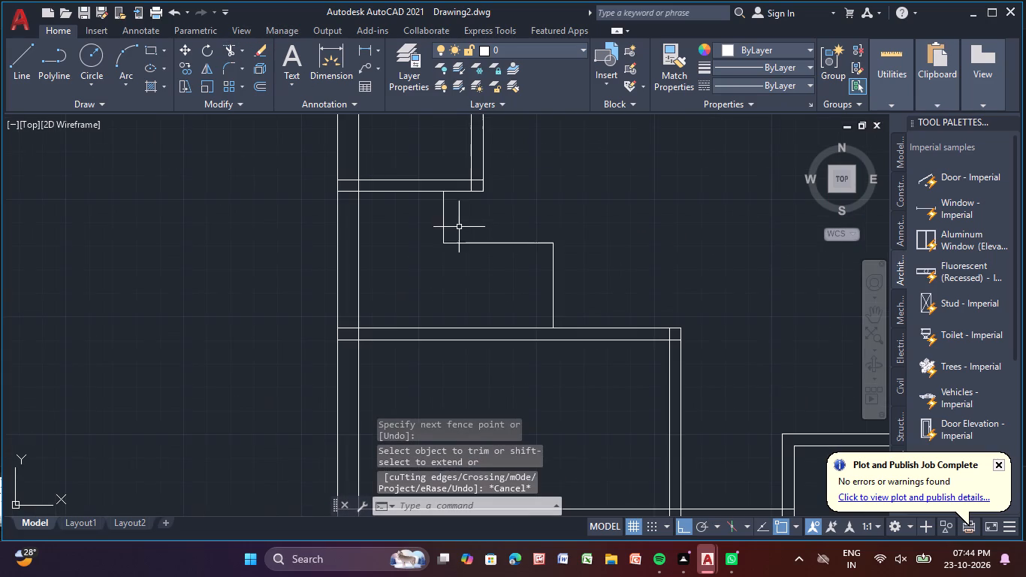
{"action": "middle_click_drag", "start_coordinate": [460, 227], "coordinate": [460, 267]}
{"action": "scroll", "coordinate": [459, 268], "scroll_direction": "up", "scroll_amount": 3}
{"action": "scroll", "coordinate": [455, 255], "scroll_direction": "down", "scroll_amount": 3}
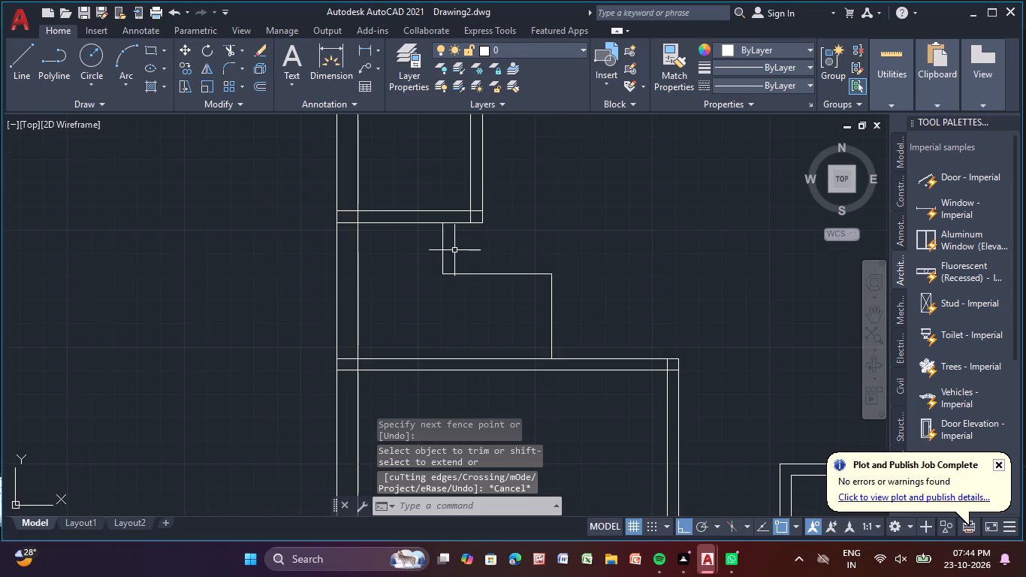
{"action": "key", "text": "ctrl+z"}
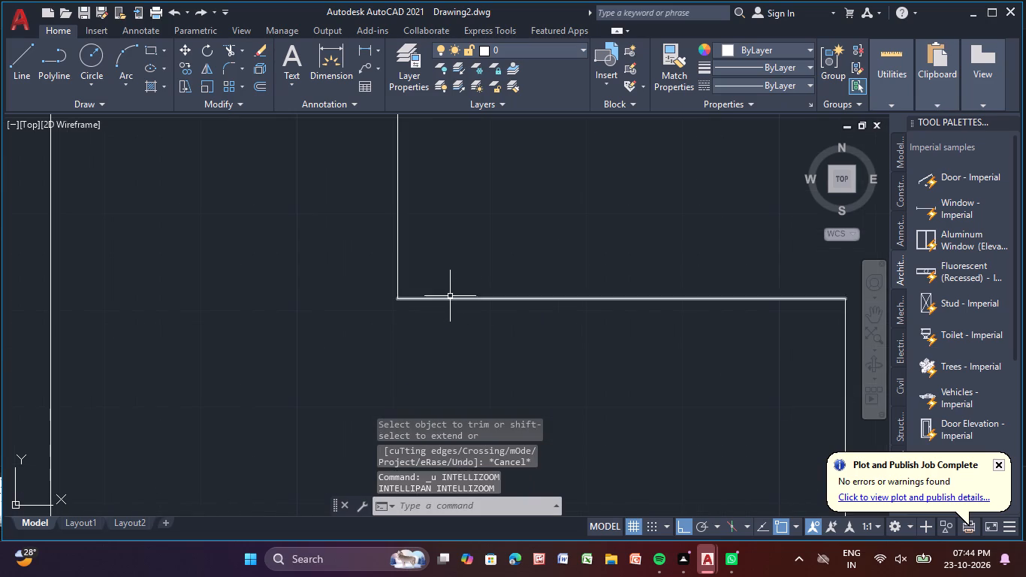
{"action": "scroll", "coordinate": [450, 295], "scroll_direction": "down", "scroll_amount": 4}
{"action": "scroll", "coordinate": [439, 271], "scroll_direction": "up", "scroll_amount": 2}
{"action": "middle_click_drag", "start_coordinate": [439, 271], "coordinate": [439, 270]}
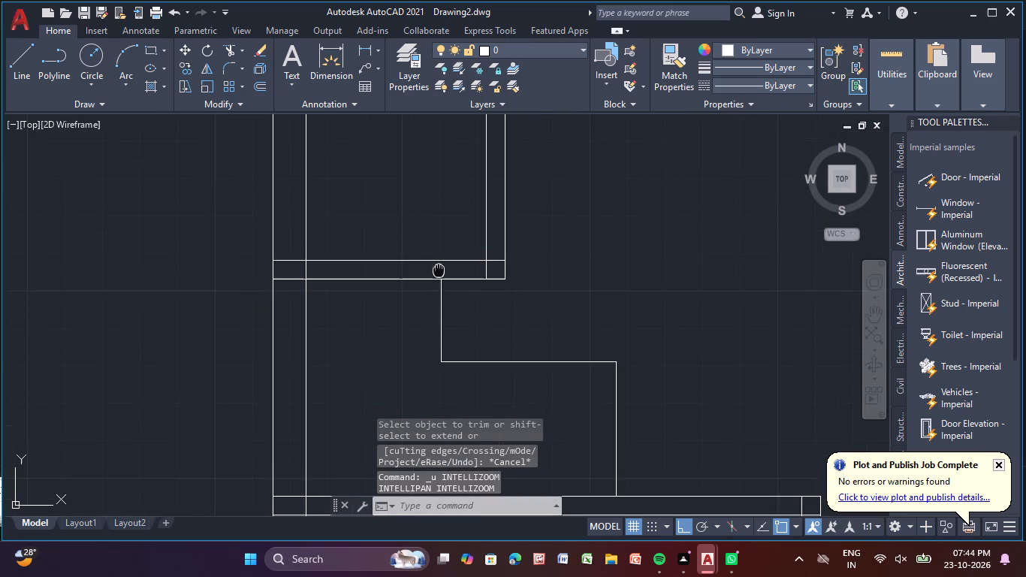
{"action": "middle_click_drag", "start_coordinate": [439, 270], "coordinate": [442, 222]}
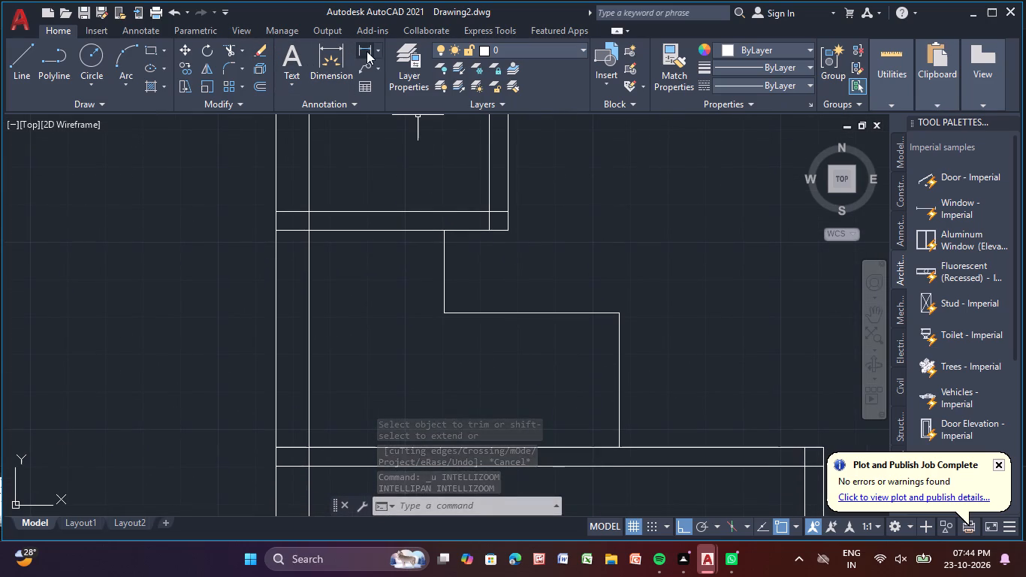
{"action": "left_click", "coordinate": [367, 50]}
{"action": "scroll", "coordinate": [456, 242], "scroll_direction": "up", "scroll_amount": 2}
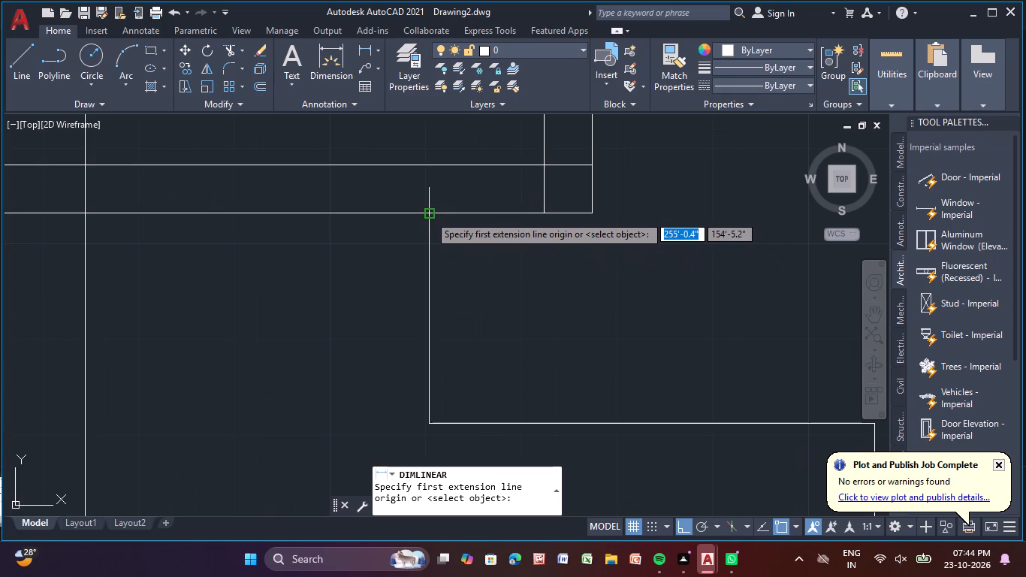
{"action": "left_click", "coordinate": [427, 218]}
{"action": "middle_click_drag", "start_coordinate": [457, 406], "coordinate": [475, 339]}
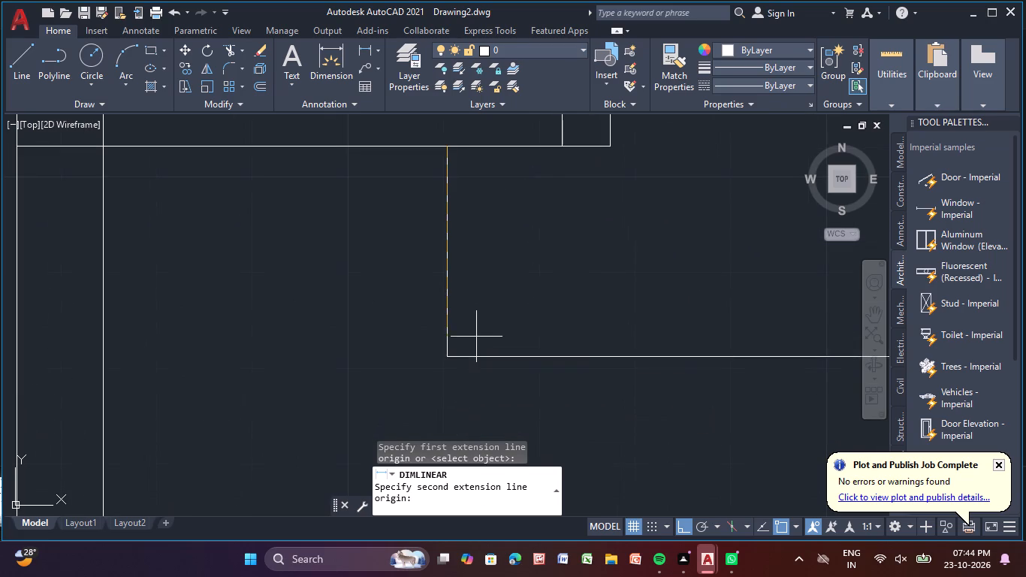
{"action": "left_click", "coordinate": [445, 354]}
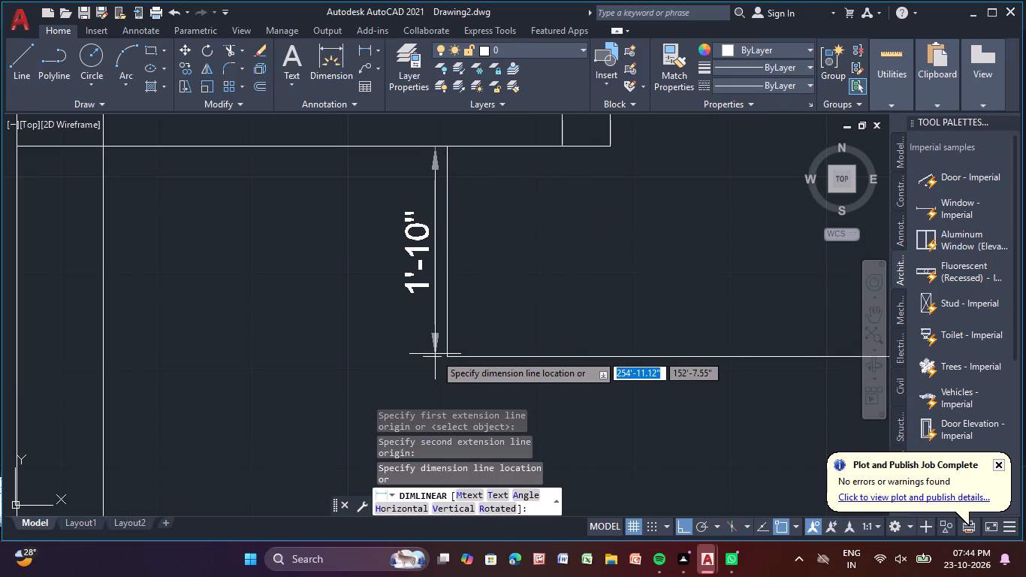
{"action": "key", "text": "Escape"}
{"action": "key", "text": "Escape"}
{"action": "key", "text": "Escape"}
{"action": "key", "text": "Escape"}
{"action": "key", "text": "Escape"}
{"action": "key", "text": "Escape"}
{"action": "key", "text": "Escape"}
{"action": "key", "text": "Escape"}
{"action": "key", "text": "Escape"}
{"action": "key", "text": "Escape"}
{"action": "key", "text": "Escape"}
{"action": "key", "text": "Escape"}
{"action": "key", "text": "Escape"}
{"action": "key", "text": "Escape"}
{"action": "key", "text": "Escape"}
Delete the short vertical line between the small upper room's bottom wall and the horizontal line.
{"action": "left_click", "coordinate": [448, 308]}
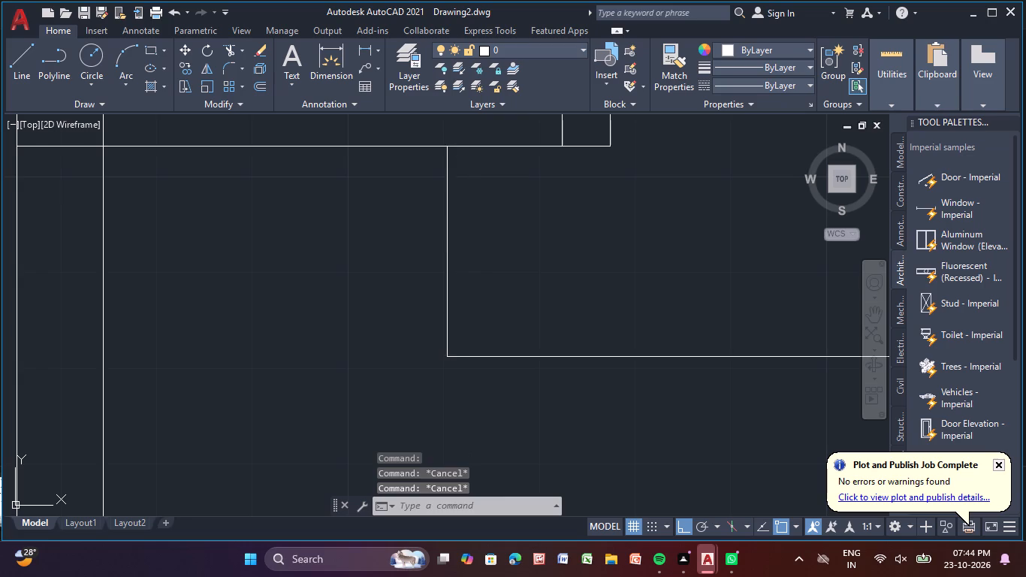
{"action": "left_click", "coordinate": [448, 304]}
{"action": "key", "text": "Delete"}
Draw a 2.5' line down from the small upper room's bottom wall, continuing horizontally to the vertical line on the right.
{"action": "scroll", "coordinate": [448, 295], "scroll_direction": "down", "scroll_amount": 2}
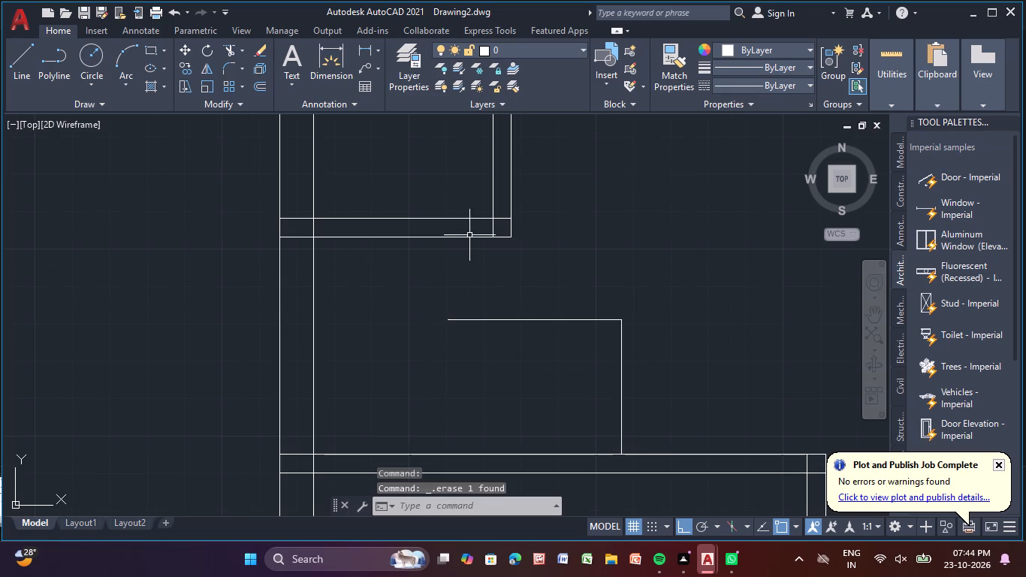
{"action": "left_click", "coordinate": [20, 56]}
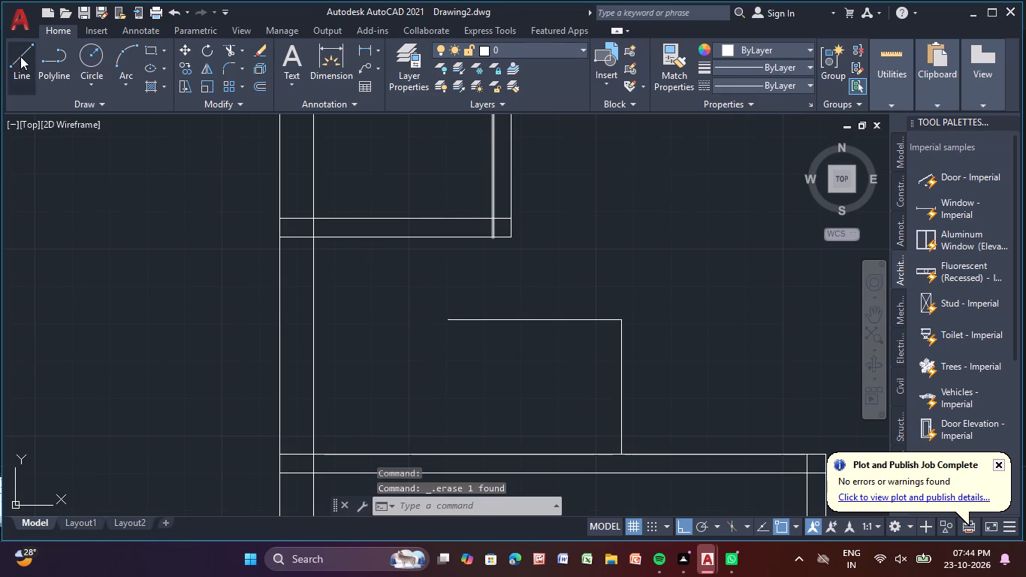
{"action": "left_click", "coordinate": [450, 242]}
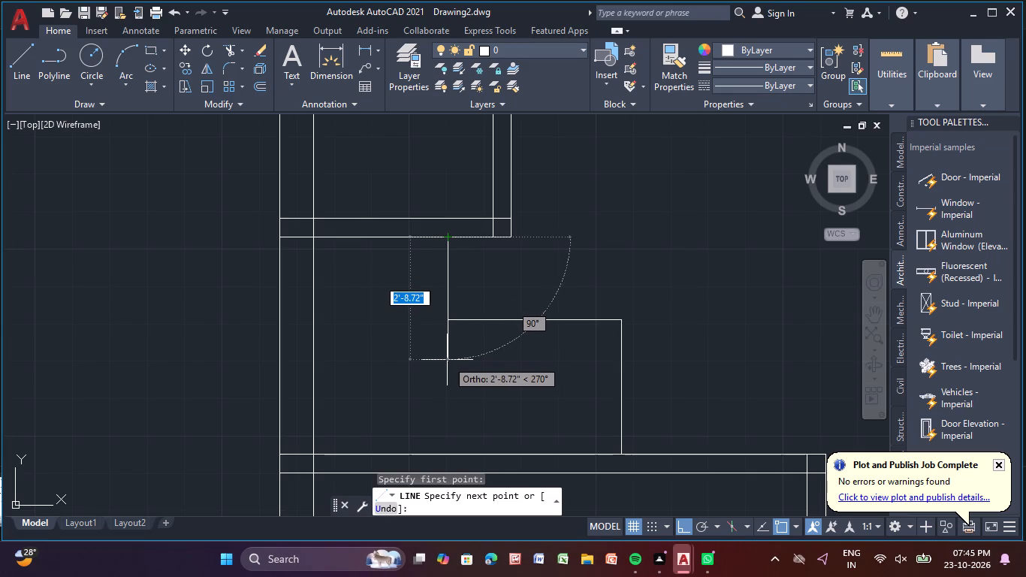
{"action": "type", "text": "2'"}
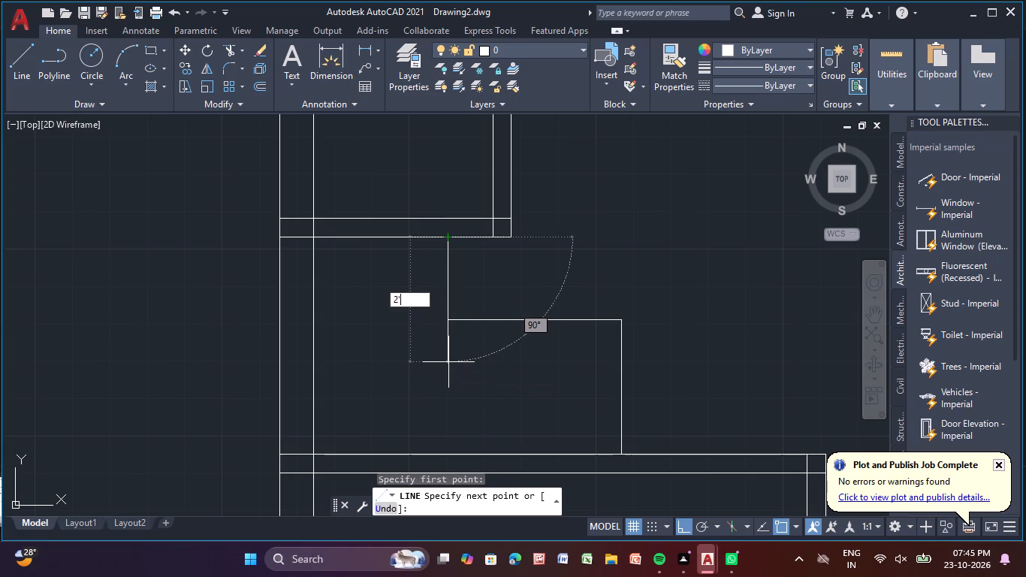
{"action": "key", "text": "5"}
{"action": "key", "text": "apostrophe"}
{"action": "key", "text": "Return"}
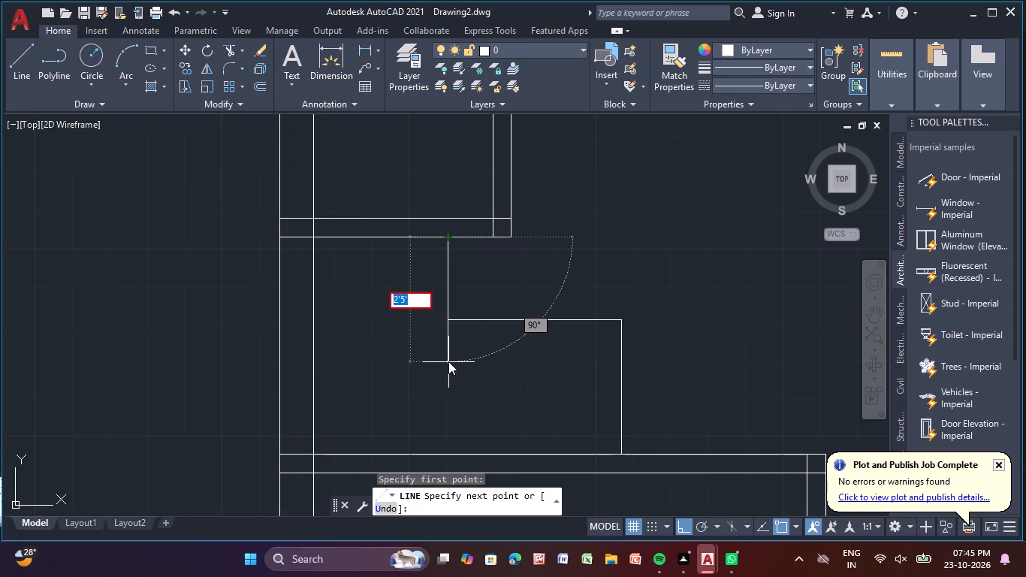
{"action": "key", "text": "BackSpace"}
{"action": "key", "text": "3"}
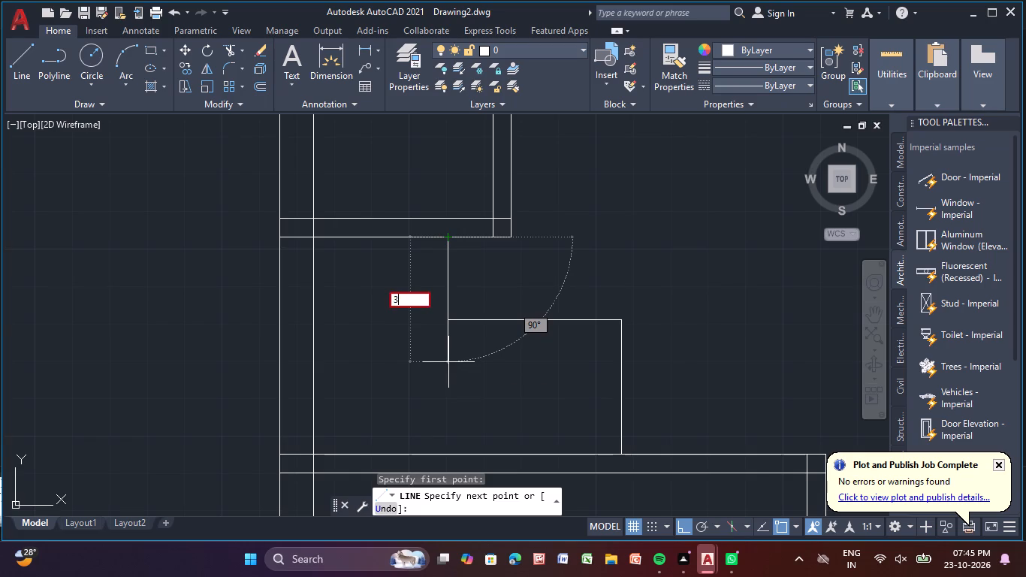
{"action": "key", "text": "BackSpace"}
{"action": "type", "text": "32"}
{"action": "key", "text": "BackSpace"}
{"action": "key", "text": "BackSpace"}
{"action": "key", "text": "2"}
{"action": "type", "text": ".5"}
{"action": "key", "text": "apostrophe"}
{"action": "key", "text": "Return"}
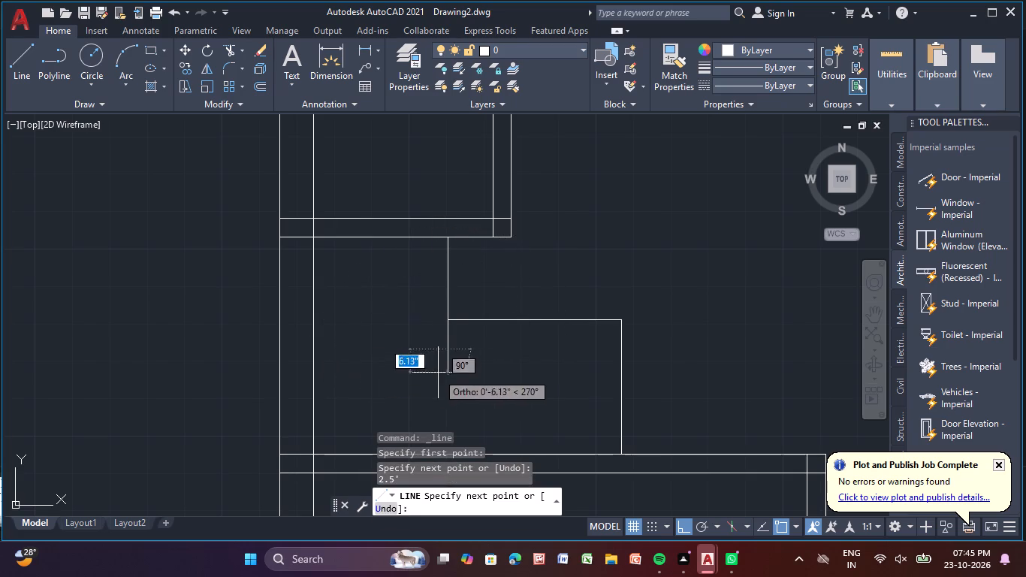
{"action": "left_click", "coordinate": [623, 354]}
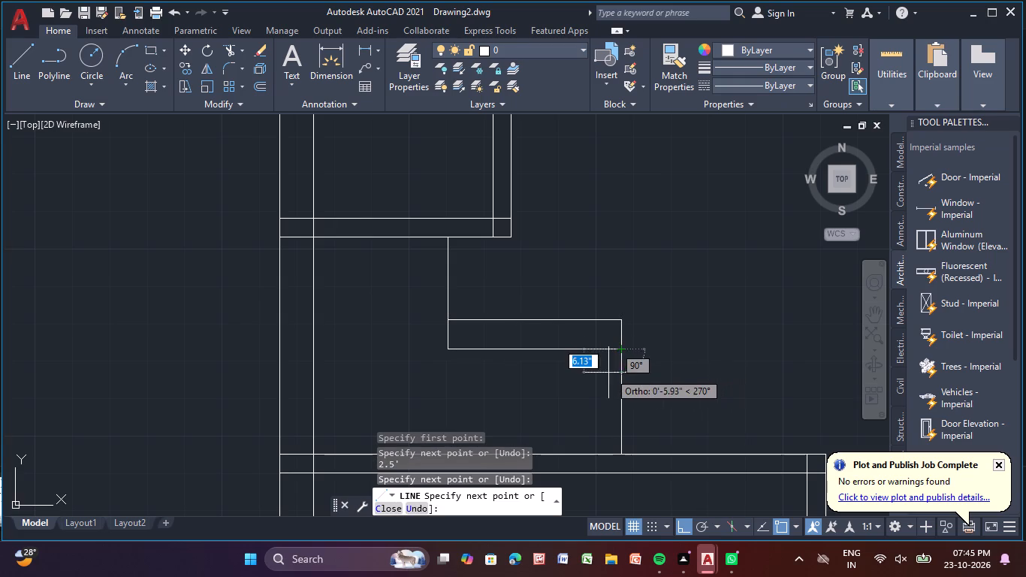
{"action": "key", "text": "Escape"}
Delete the old upper horizontal line of the stepped outline.
{"action": "left_click", "coordinate": [575, 318]}
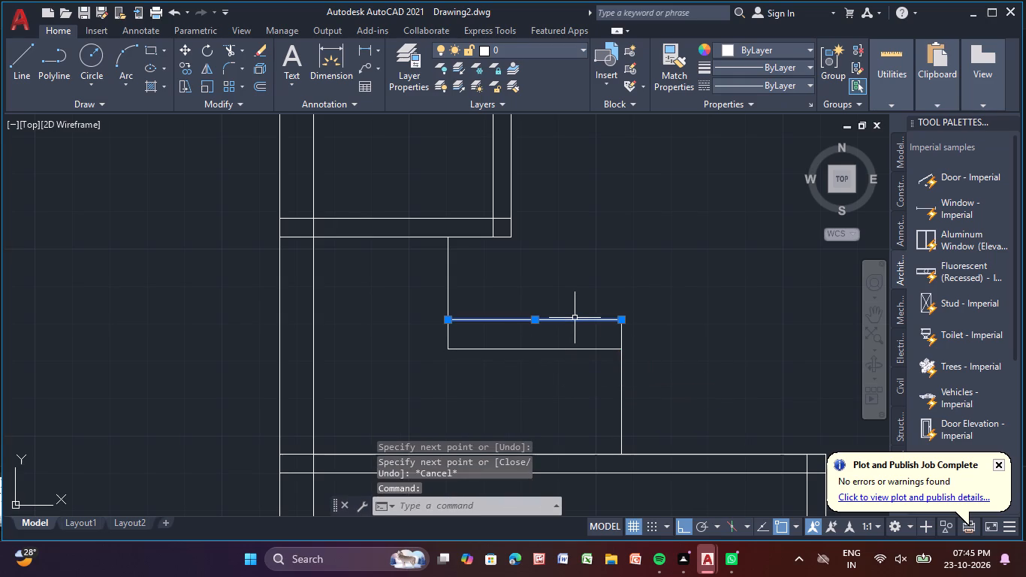
{"action": "key", "text": "Delete"}
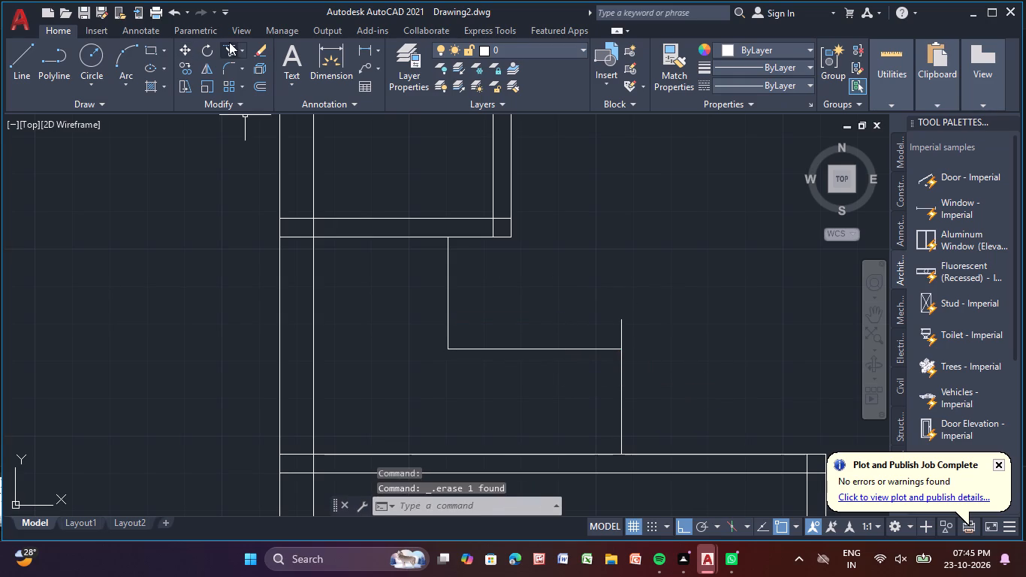
Trim the vertical line's stub projecting above the new horizontal line.
{"action": "left_click", "coordinate": [229, 42]}
{"action": "left_click", "coordinate": [621, 336]}
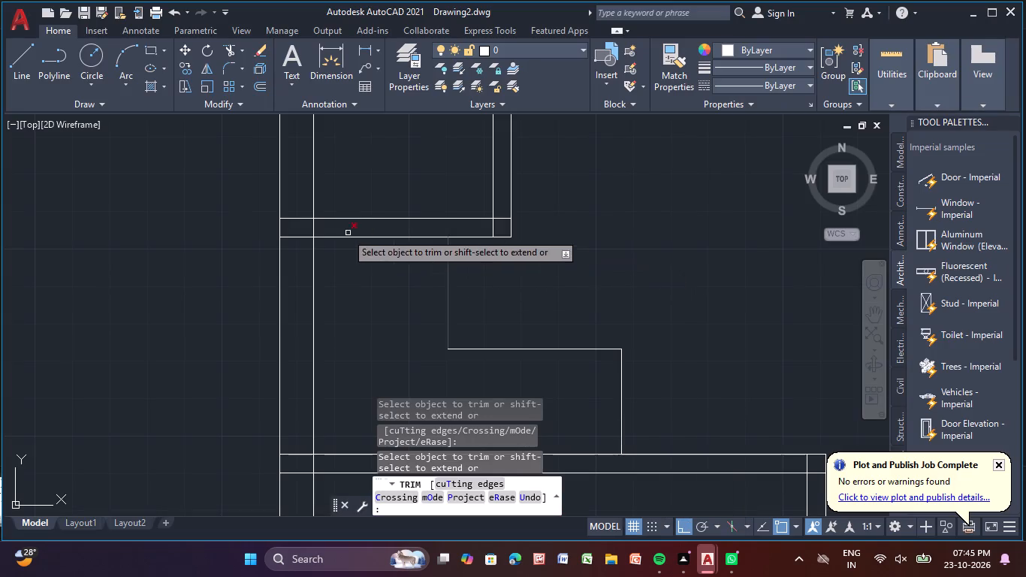
{"action": "key", "text": "Escape"}
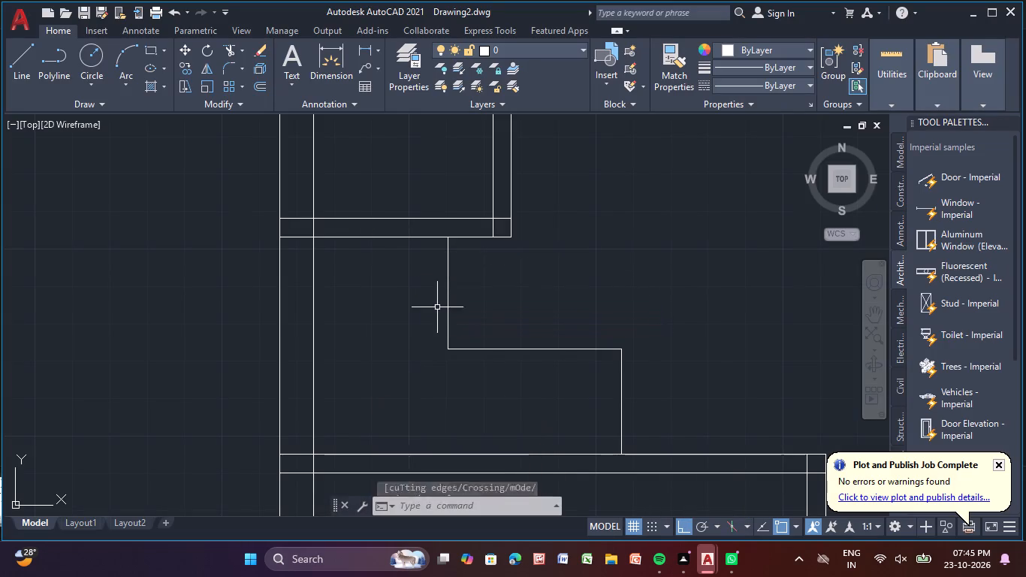
Offset the outline's lower right vertical line through the inner corner, in line with the upper vertical line.
{"action": "scroll", "coordinate": [419, 382], "scroll_direction": "up", "scroll_amount": 1}
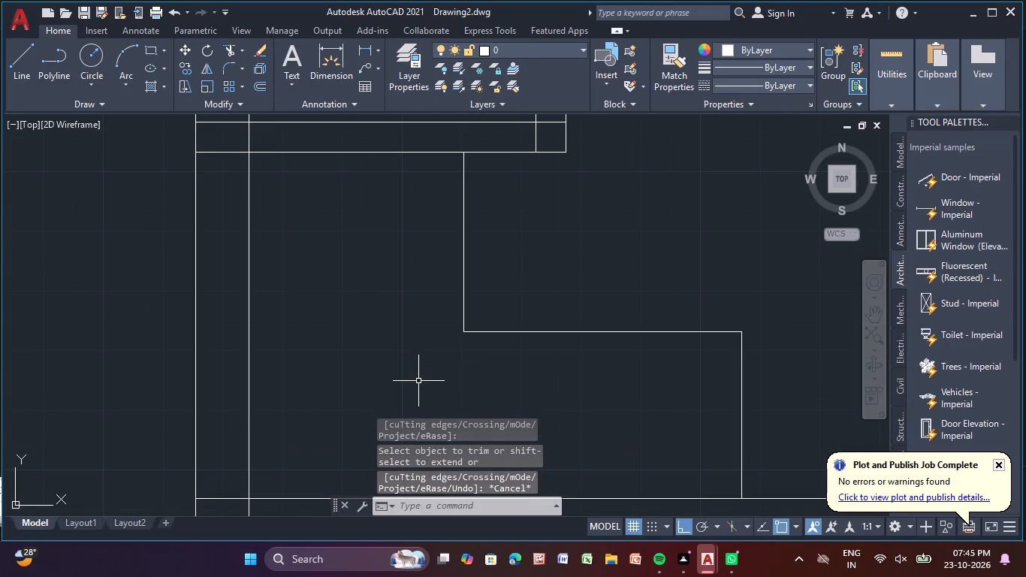
{"action": "middle_click_drag", "start_coordinate": [487, 380], "coordinate": [484, 310]}
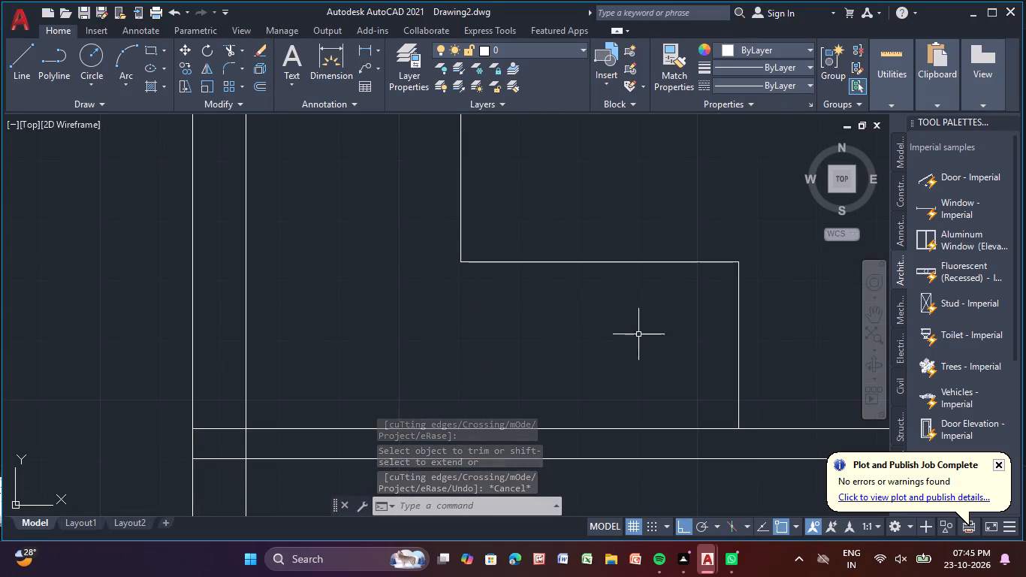
{"action": "left_click", "coordinate": [739, 313]}
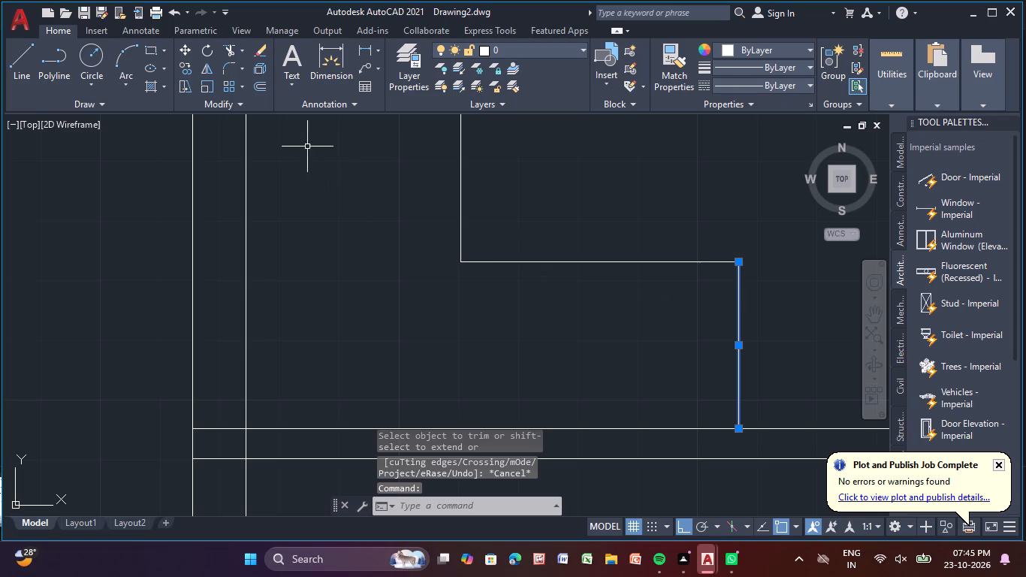
{"action": "left_click", "coordinate": [259, 87]}
{"action": "key", "text": "Return"}
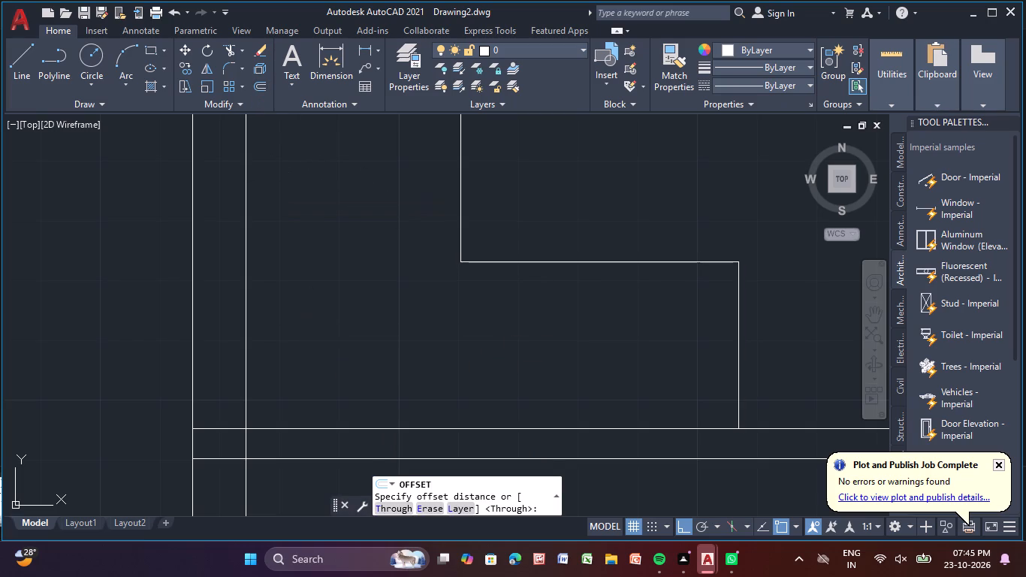
{"action": "left_click", "coordinate": [460, 311]}
Offset the vertical line below the inner corner 10" to the right four times, each from the previous line, as stair treads.
{"action": "left_click", "coordinate": [462, 316]}
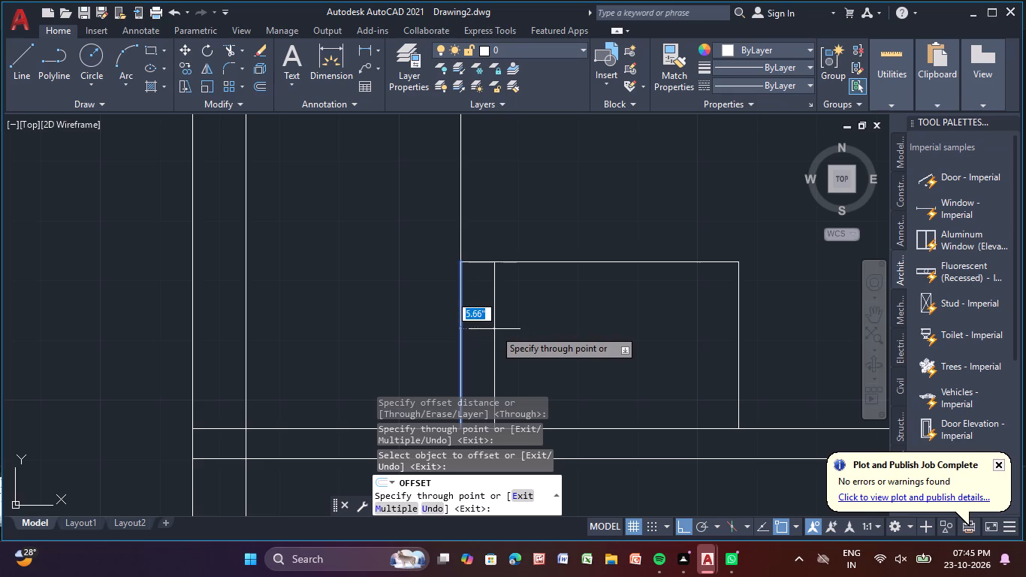
{"action": "type", "text": "10"}
{"action": "key", "text": "shift+quotedbl"}
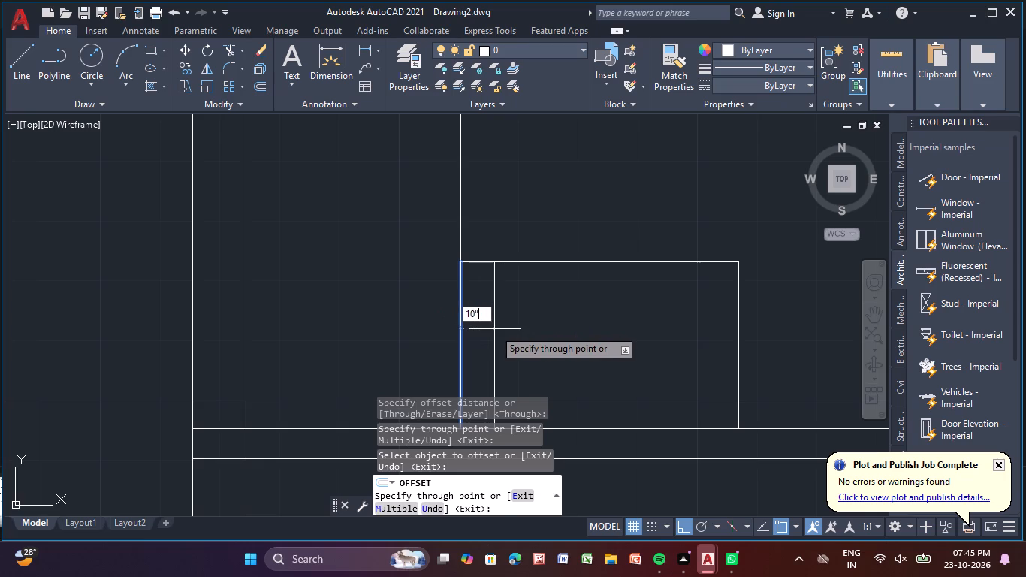
{"action": "key", "text": "Return"}
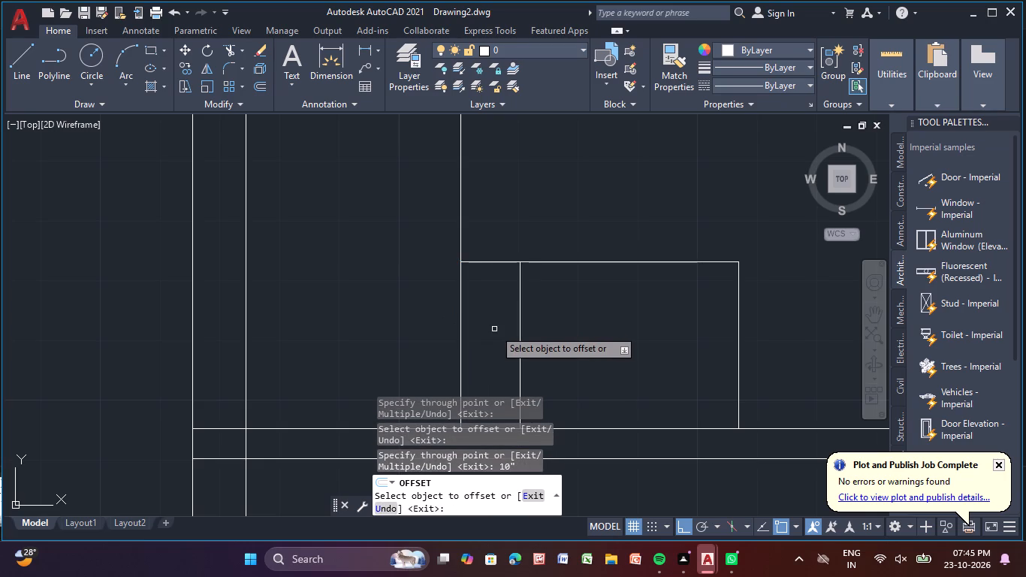
{"action": "left_click", "coordinate": [521, 333]}
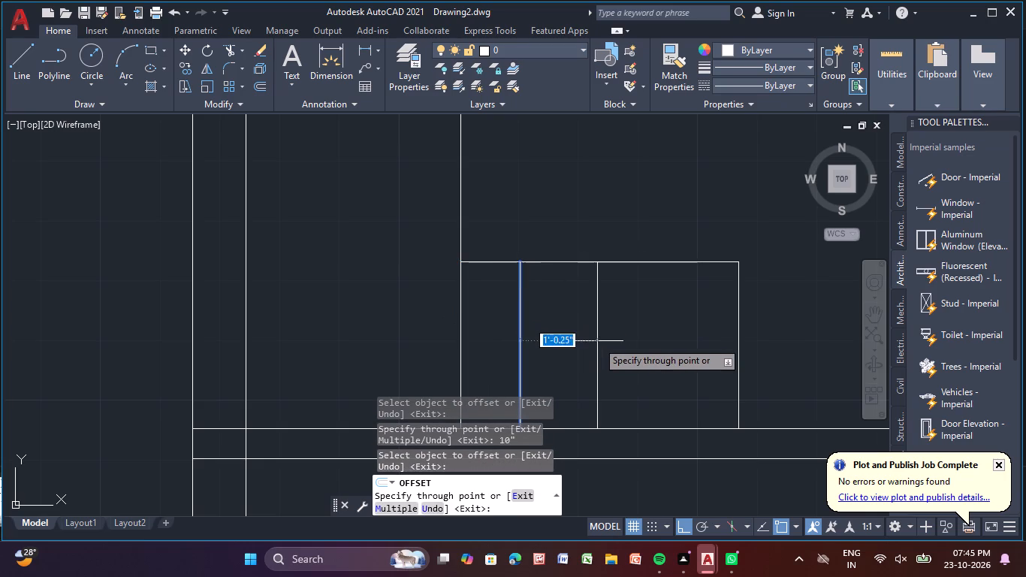
{"action": "type", "text": "10"}
{"action": "key", "text": "shift+quotedbl"}
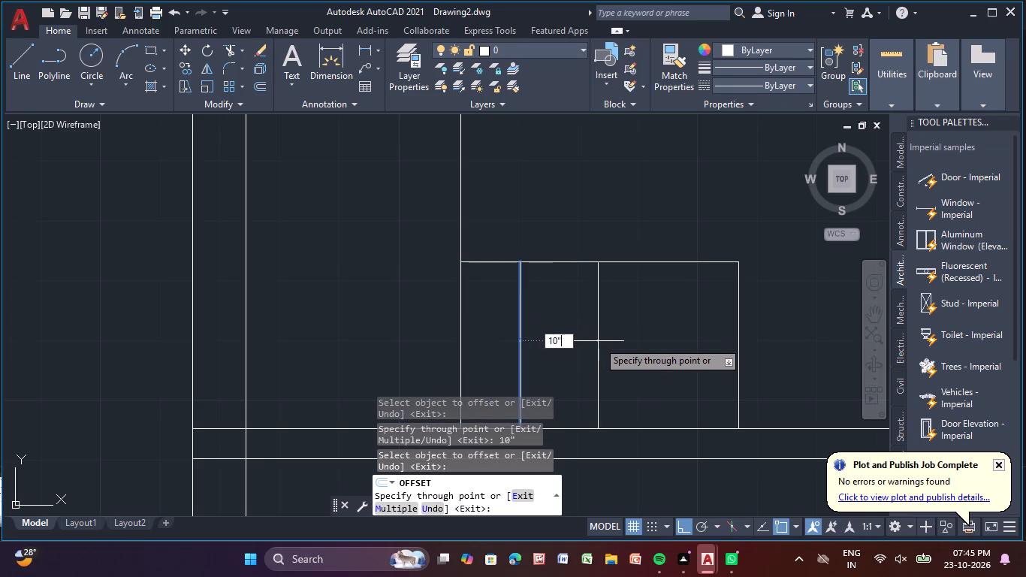
{"action": "key", "text": "Return"}
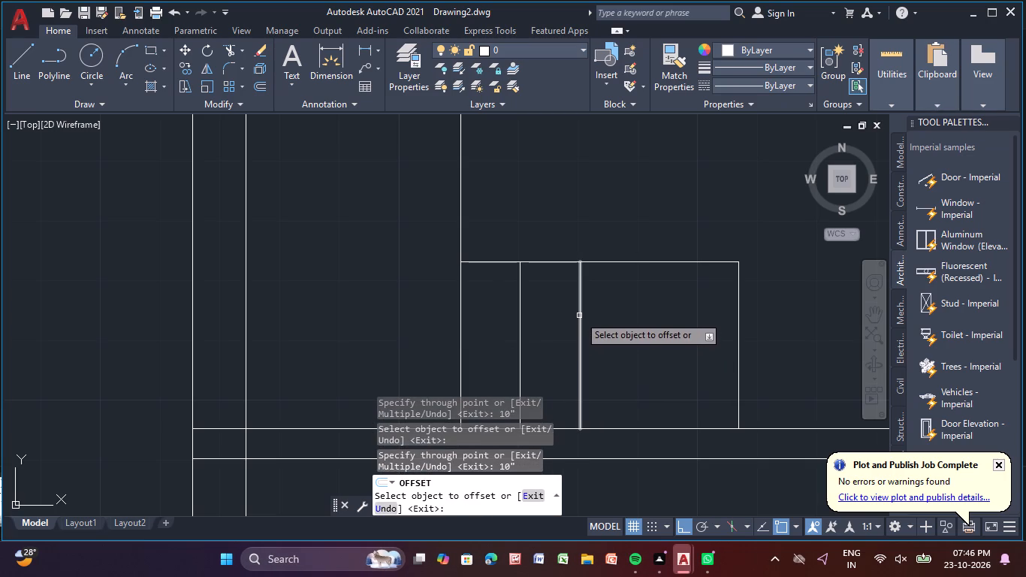
{"action": "left_click", "coordinate": [579, 316]}
{"action": "type", "text": "10"}
{"action": "key", "text": "shift+quotedbl"}
{"action": "key", "text": "Return"}
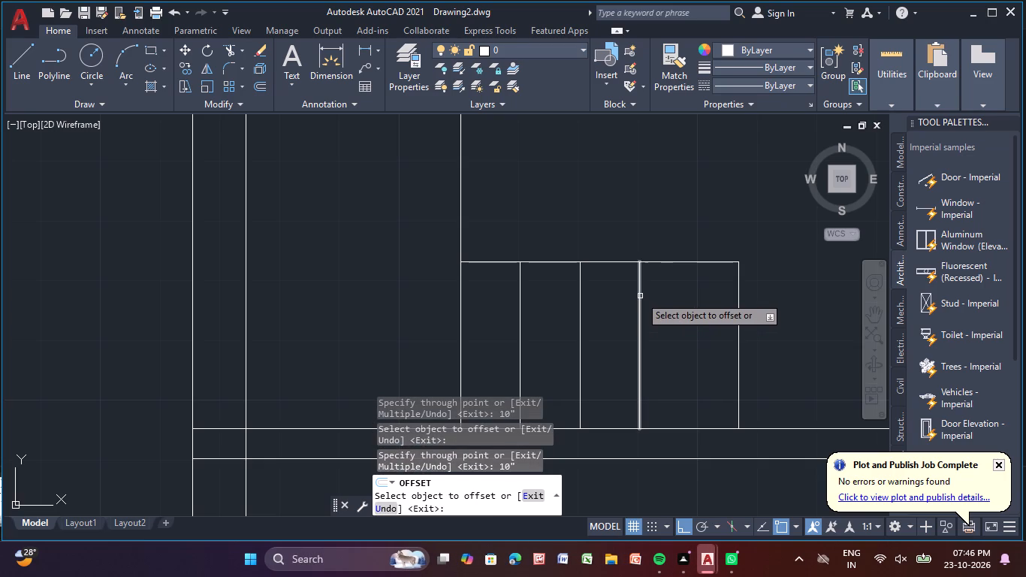
{"action": "left_click", "coordinate": [638, 295]}
{"action": "type", "text": "10"}
{"action": "key", "text": "shift+quotedbl"}
{"action": "key", "text": "Return"}
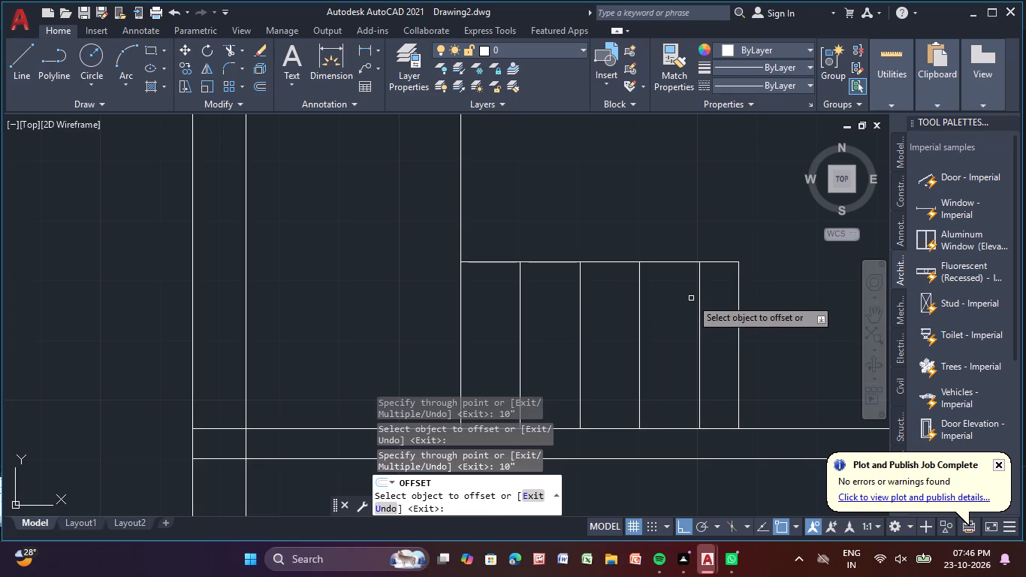
Offset the horizontal line at the top of the left-hand stair flight 10" downward three times, each from the previous line, as treads.
{"action": "scroll", "coordinate": [677, 312], "scroll_direction": "down", "scroll_amount": 3}
{"action": "middle_click_drag", "start_coordinate": [602, 297], "coordinate": [583, 367]}
{"action": "scroll", "coordinate": [611, 351], "scroll_direction": "up", "scroll_amount": 1}
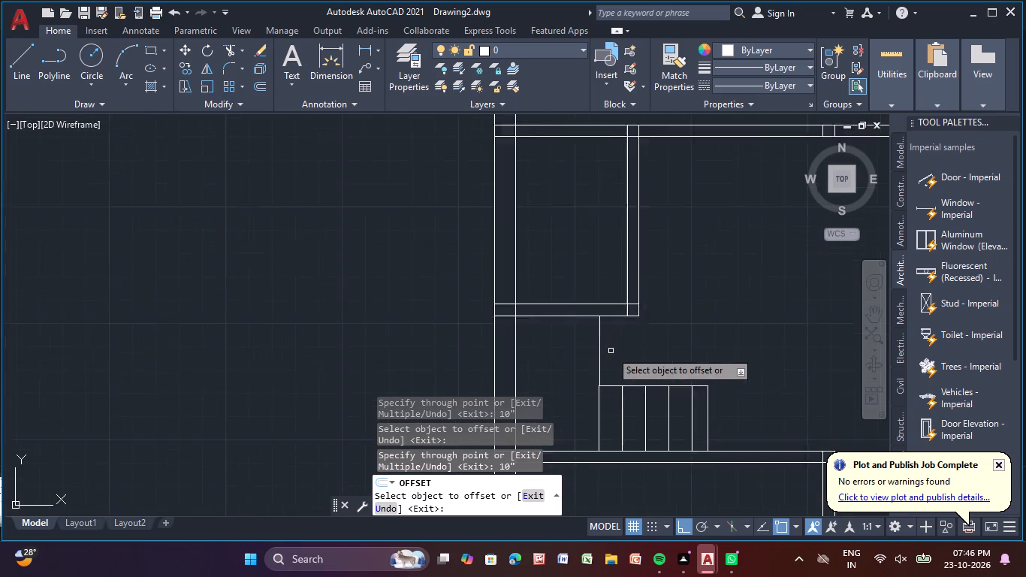
{"action": "scroll", "coordinate": [611, 351], "scroll_direction": "up", "scroll_amount": 1}
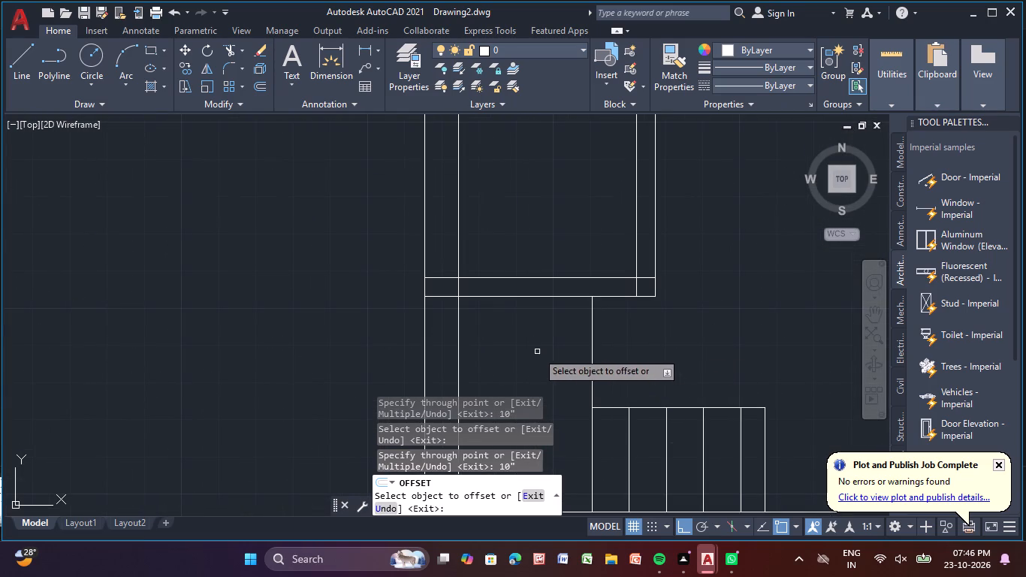
{"action": "left_click", "coordinate": [494, 297]}
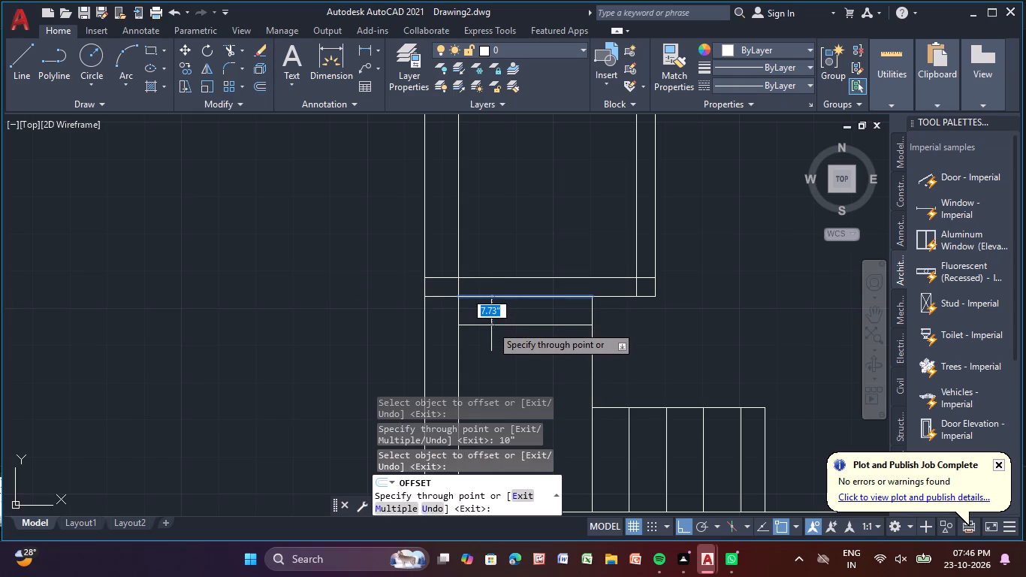
{"action": "type", "text": "10\""}
{"action": "key", "text": "Return"}
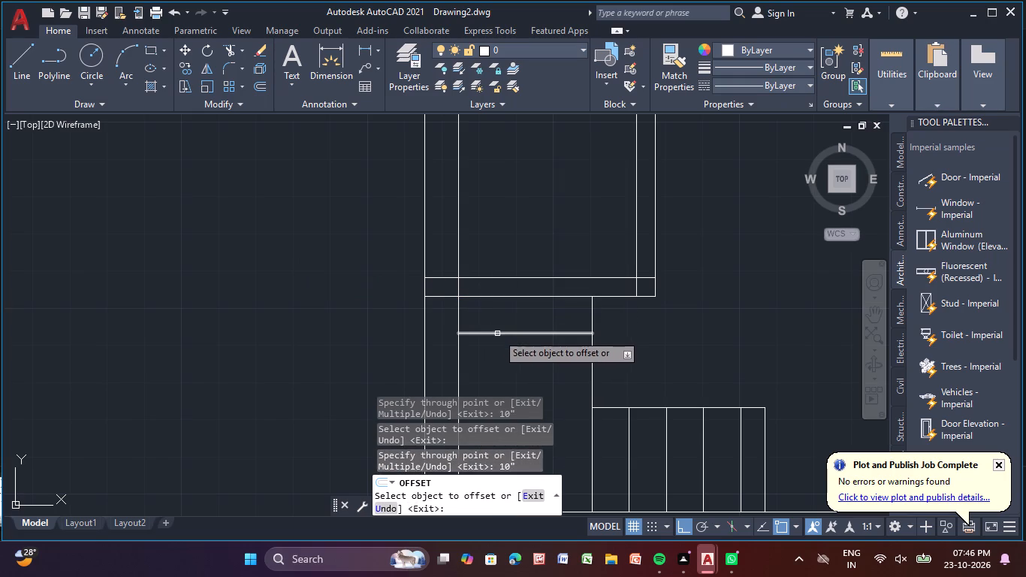
{"action": "left_click", "coordinate": [498, 334]}
{"action": "type", "text": "10"}
{"action": "key", "text": "shift+quotedbl"}
{"action": "key", "text": "Return"}
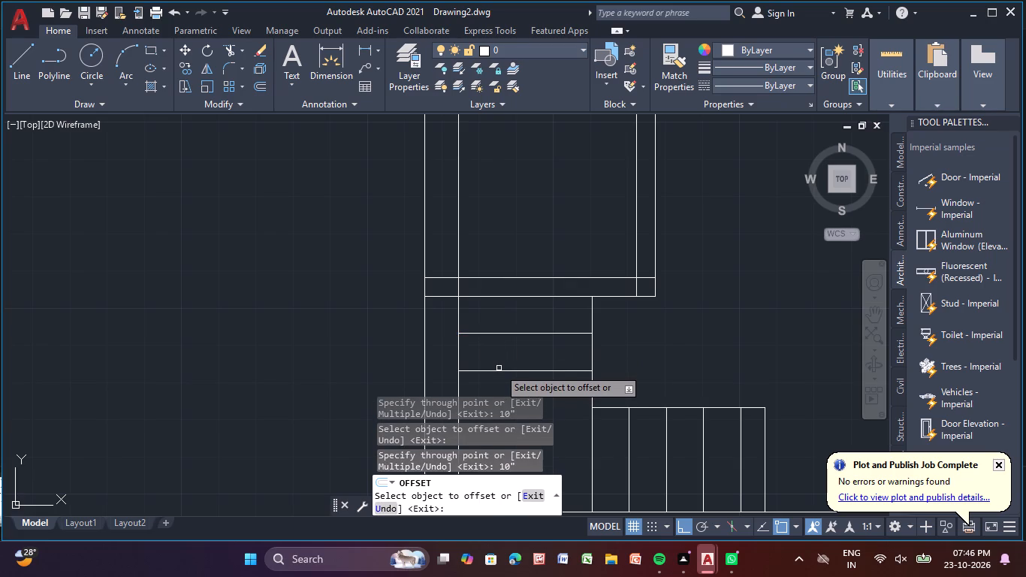
{"action": "left_click", "coordinate": [499, 372]}
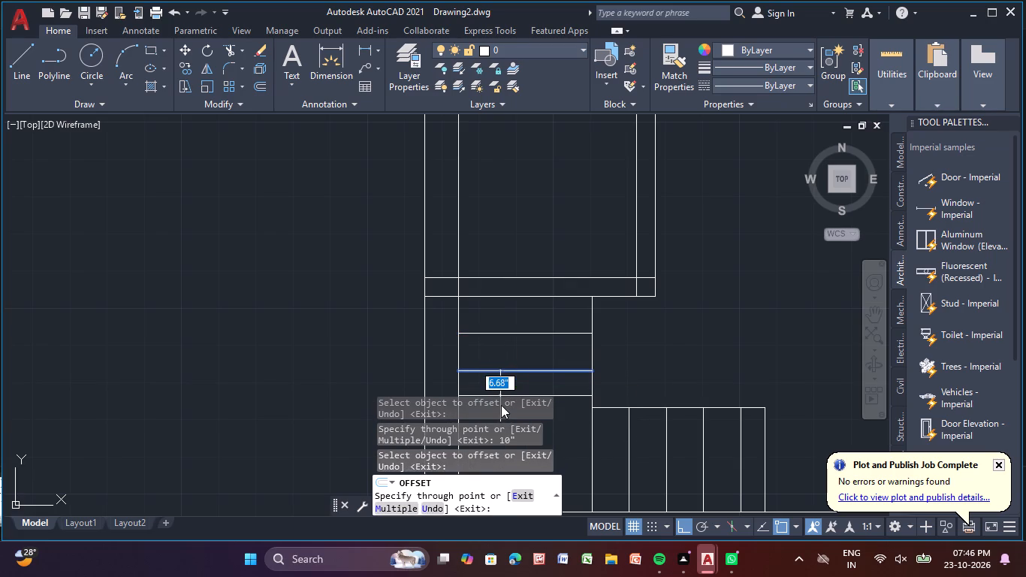
{"action": "scroll", "coordinate": [523, 413], "scroll_direction": "down", "scroll_amount": 2}
{"action": "middle_click_drag", "start_coordinate": [575, 404], "coordinate": [533, 247]}
{"action": "scroll", "coordinate": [530, 248], "scroll_direction": "up", "scroll_amount": 1}
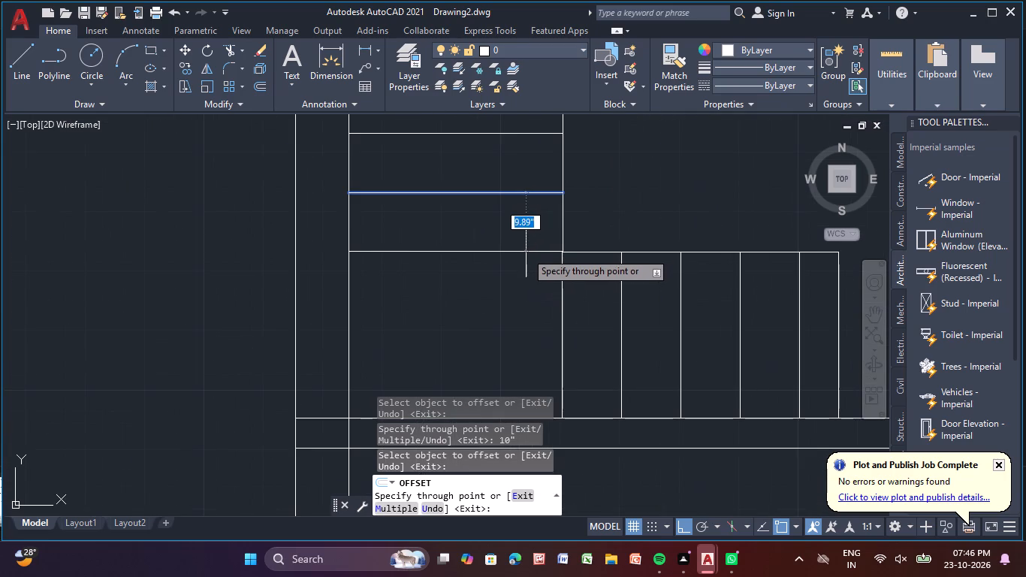
{"action": "type", "text": "10\""}
{"action": "key", "text": "Return"}
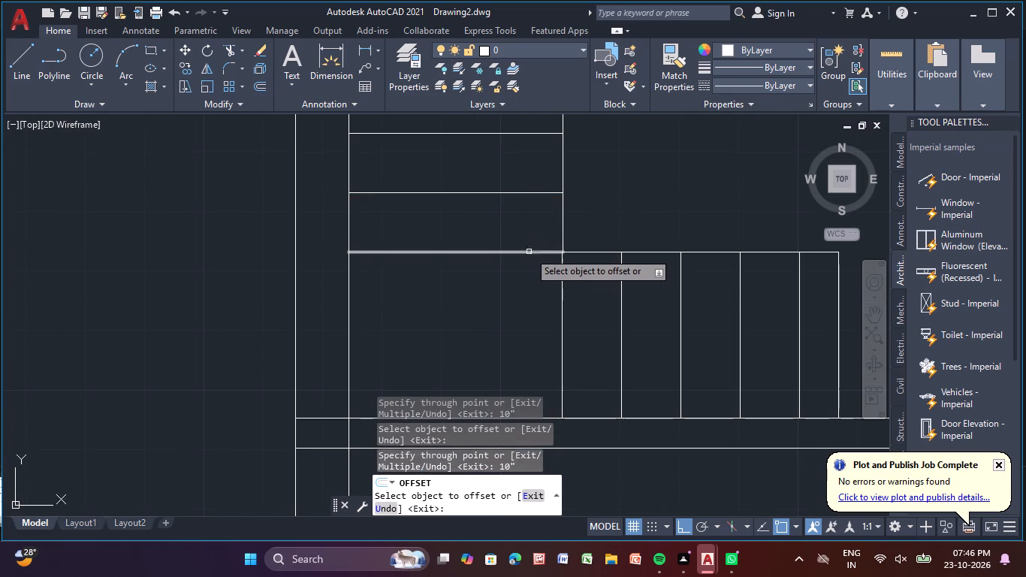
{"action": "key", "text": "Escape"}
{"action": "key", "text": "Escape"}
Draw the L-shaped stair direction line from the midpoint of the upper flight's top edge down and right, ending just past the last riser.
{"action": "scroll", "coordinate": [603, 291], "scroll_direction": "down", "scroll_amount": 2}
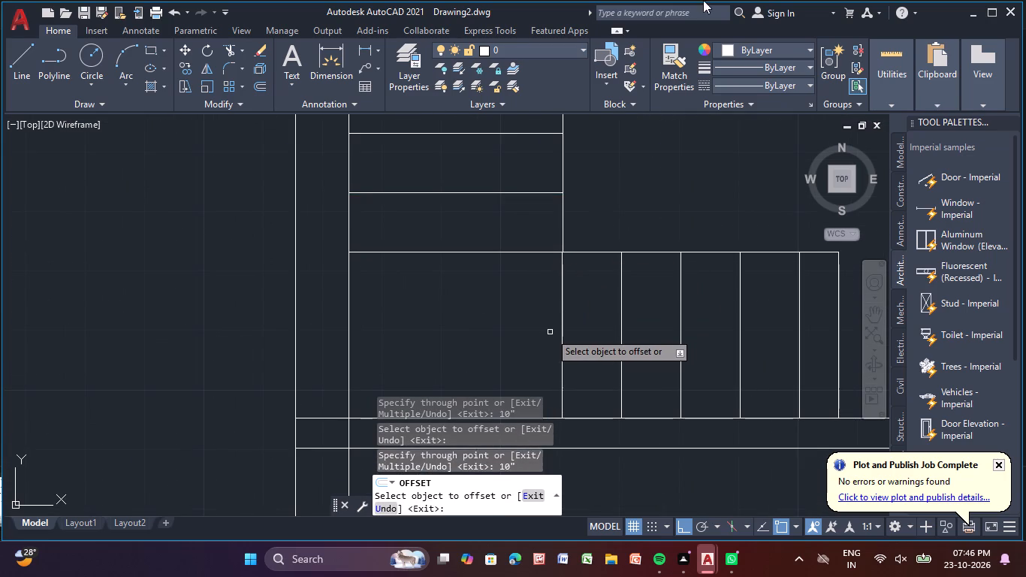
{"action": "scroll", "coordinate": [776, 287], "scroll_direction": "down", "scroll_amount": 1}
{"action": "middle_click_drag", "start_coordinate": [776, 288], "coordinate": [546, 314]}
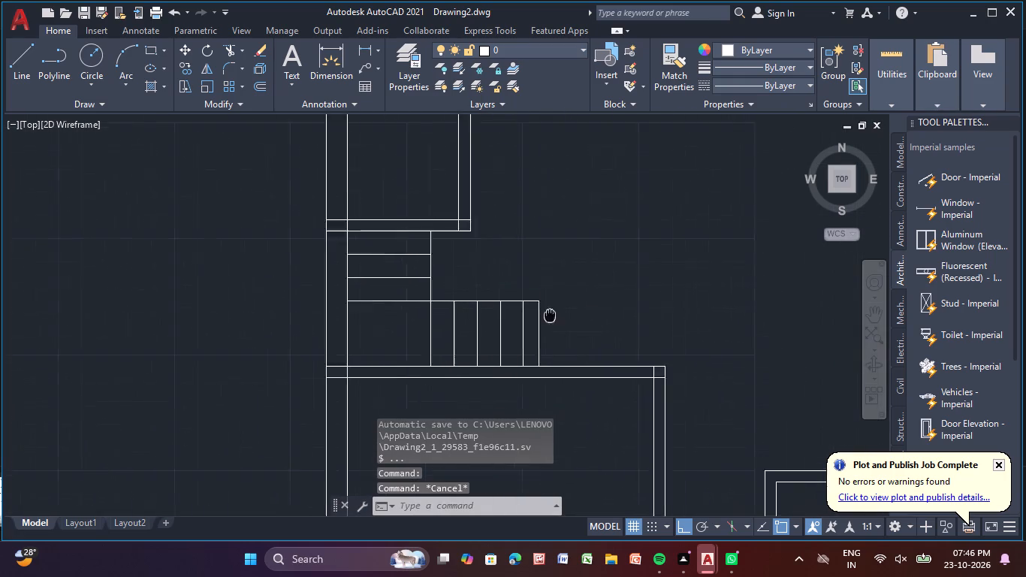
{"action": "middle_click_drag", "start_coordinate": [546, 314], "coordinate": [508, 306]}
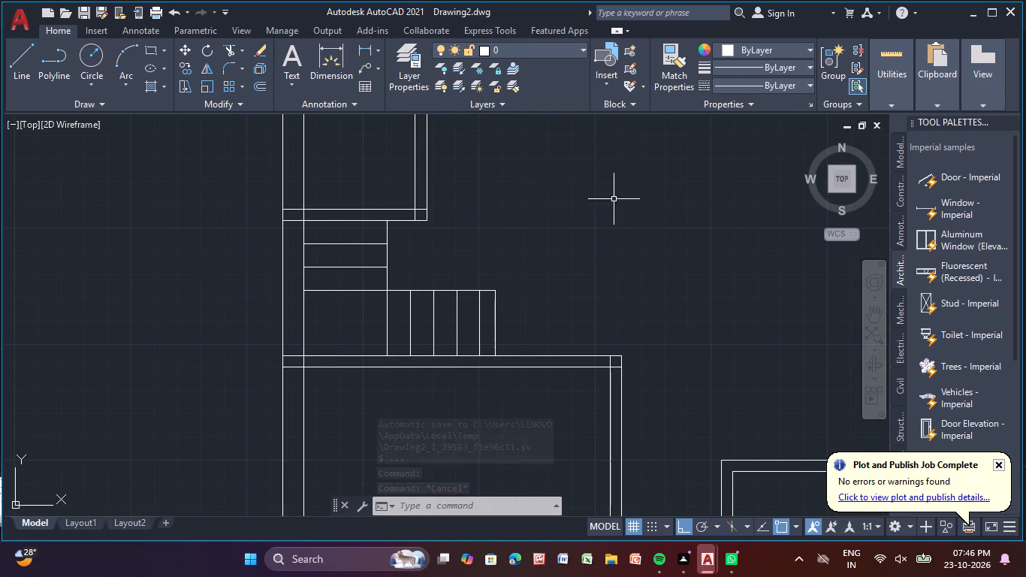
{"action": "middle_click_drag", "start_coordinate": [614, 199], "coordinate": [628, 177]}
{"action": "left_click", "coordinate": [23, 53]}
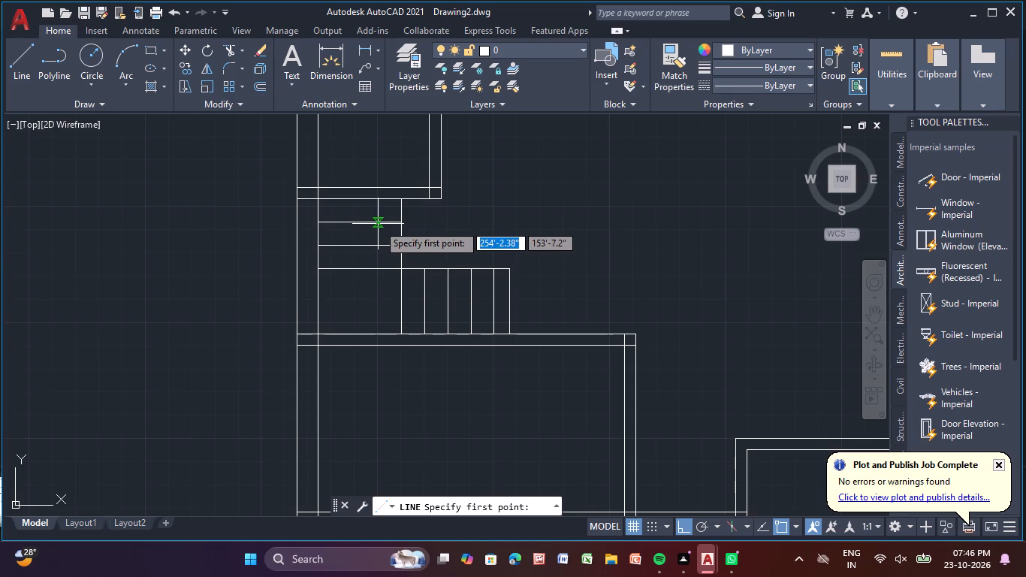
{"action": "left_click", "coordinate": [362, 200]}
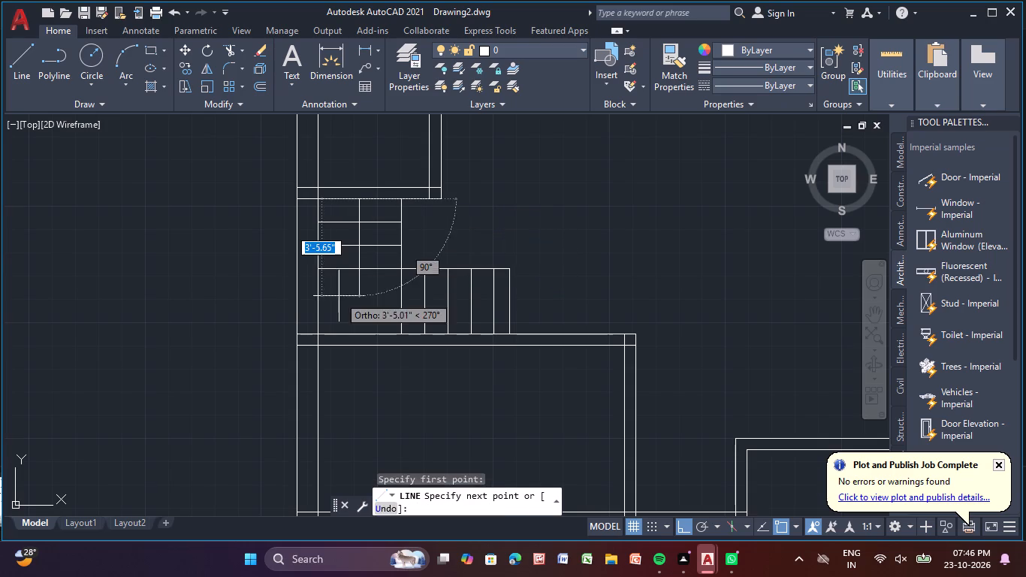
{"action": "left_click", "coordinate": [353, 300]}
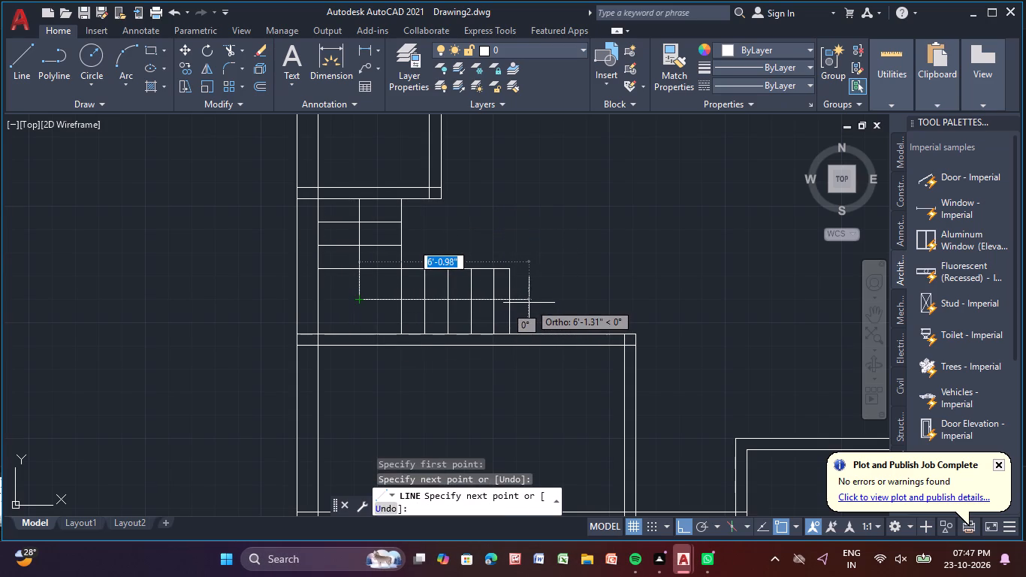
{"action": "scroll", "coordinate": [511, 302], "scroll_direction": "up", "scroll_amount": 2}
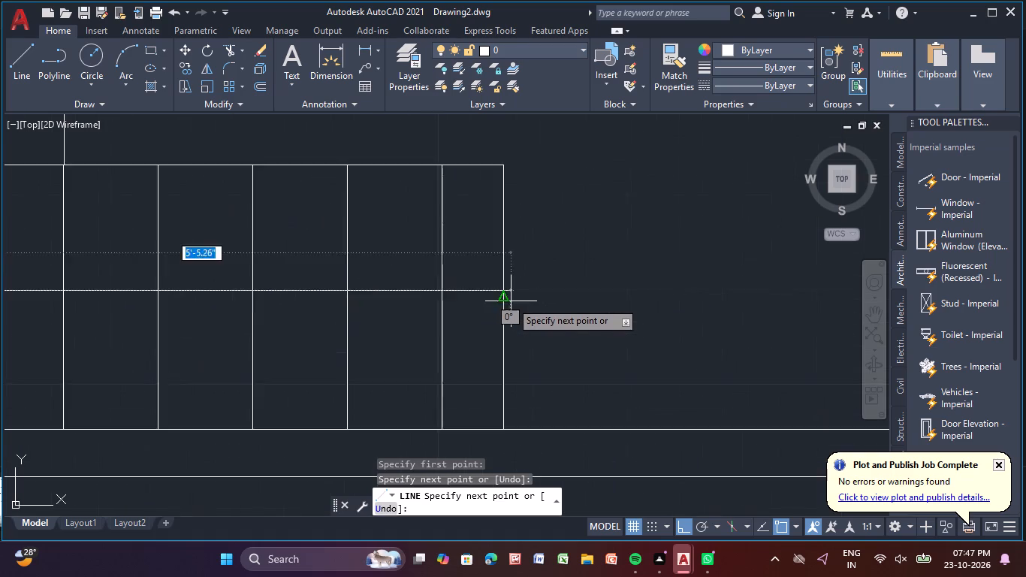
{"action": "scroll", "coordinate": [511, 301], "scroll_direction": "up", "scroll_amount": 2}
{"action": "left_click", "coordinate": [530, 295]}
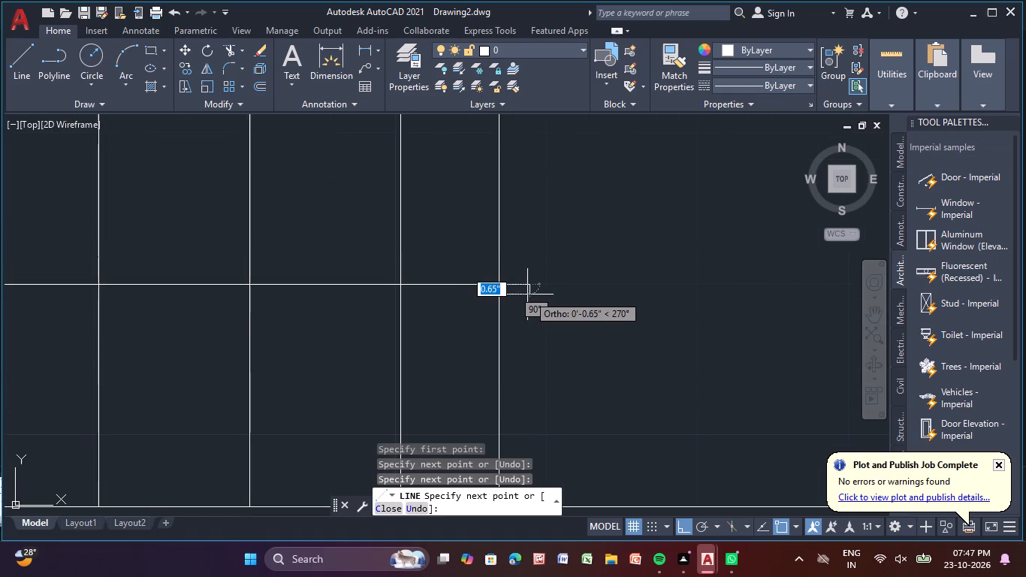
{"action": "key", "text": "Escape"}
Draw a closed triangular arrowhead, with a base about 1" tall, pointing to the right end of the stair direction line.
{"action": "left_click", "coordinate": [18, 59]}
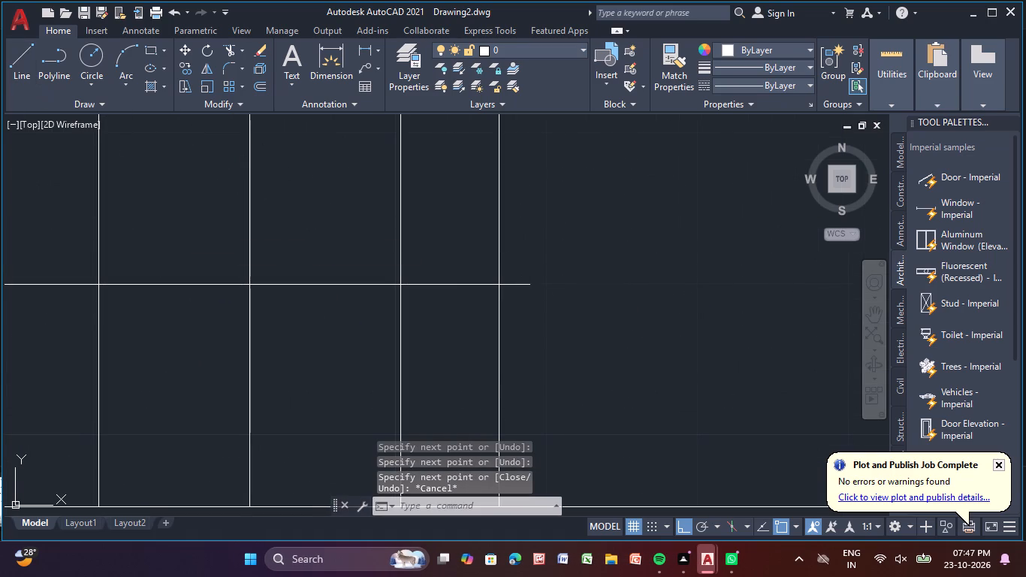
{"action": "scroll", "coordinate": [505, 276], "scroll_direction": "up", "scroll_amount": 4}
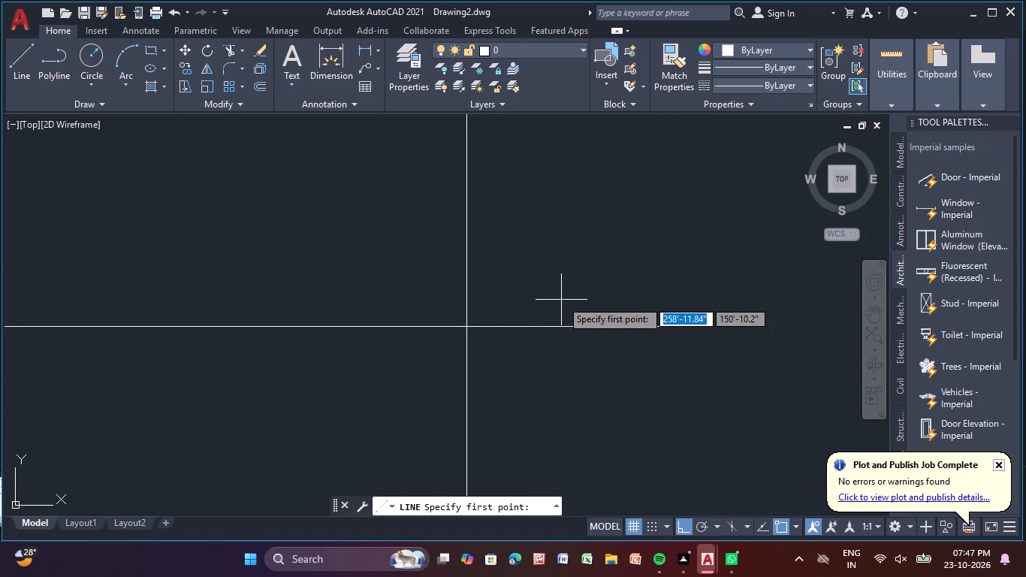
{"action": "left_click", "coordinate": [555, 282]}
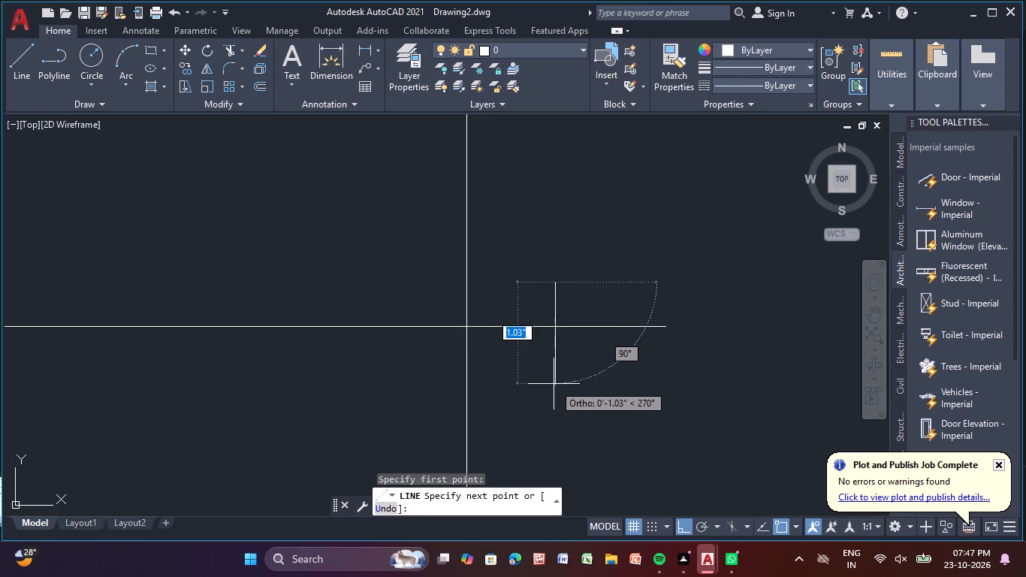
{"action": "left_click", "coordinate": [558, 374]}
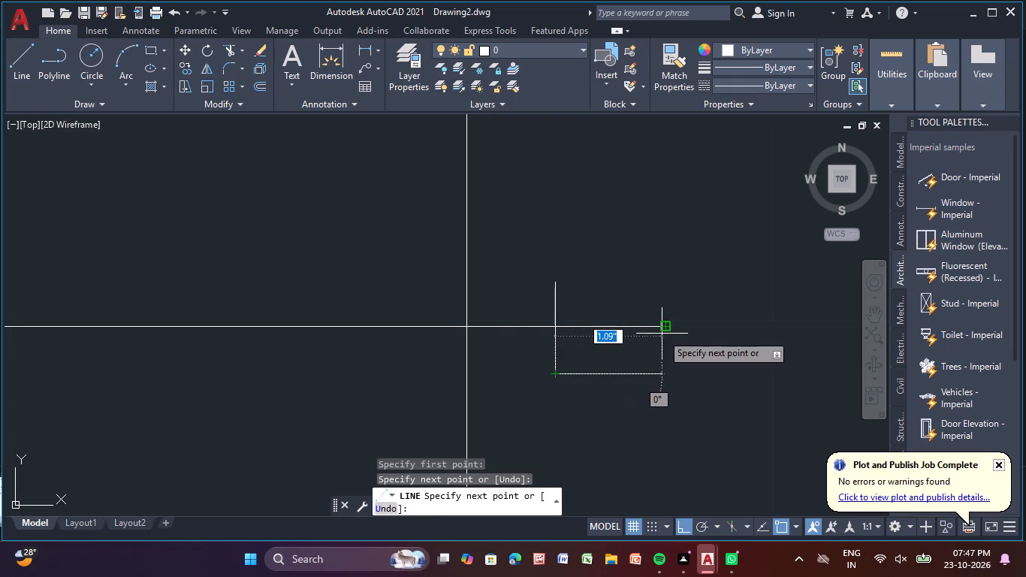
{"action": "left_click", "coordinate": [662, 333]}
{"action": "left_click", "coordinate": [552, 288]}
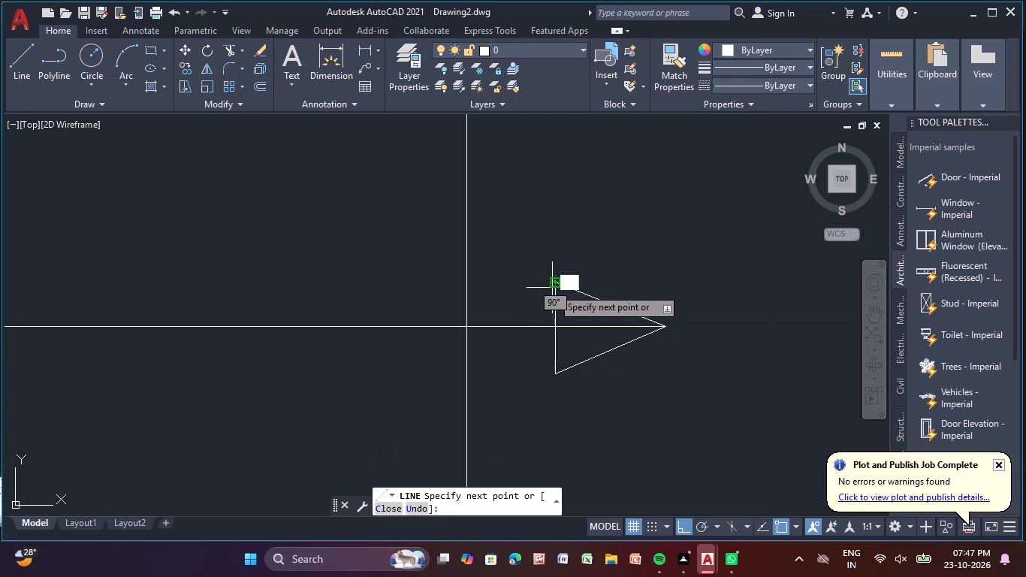
{"action": "key", "text": "Escape"}
Trim the overlapping line segments where the partition above the staircase meets the left outer wall.
{"action": "scroll", "coordinate": [682, 309], "scroll_direction": "down", "scroll_amount": 3}
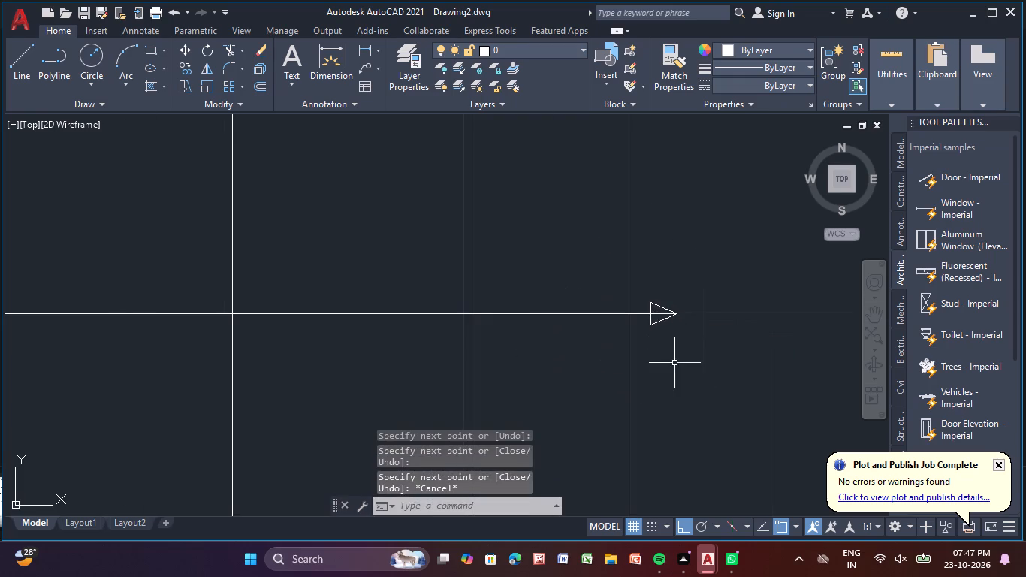
{"action": "middle_click_drag", "start_coordinate": [674, 363], "coordinate": [655, 397]}
{"action": "scroll", "coordinate": [657, 391], "scroll_direction": "down", "scroll_amount": 4}
{"action": "middle_click_drag", "start_coordinate": [701, 394], "coordinate": [671, 384]}
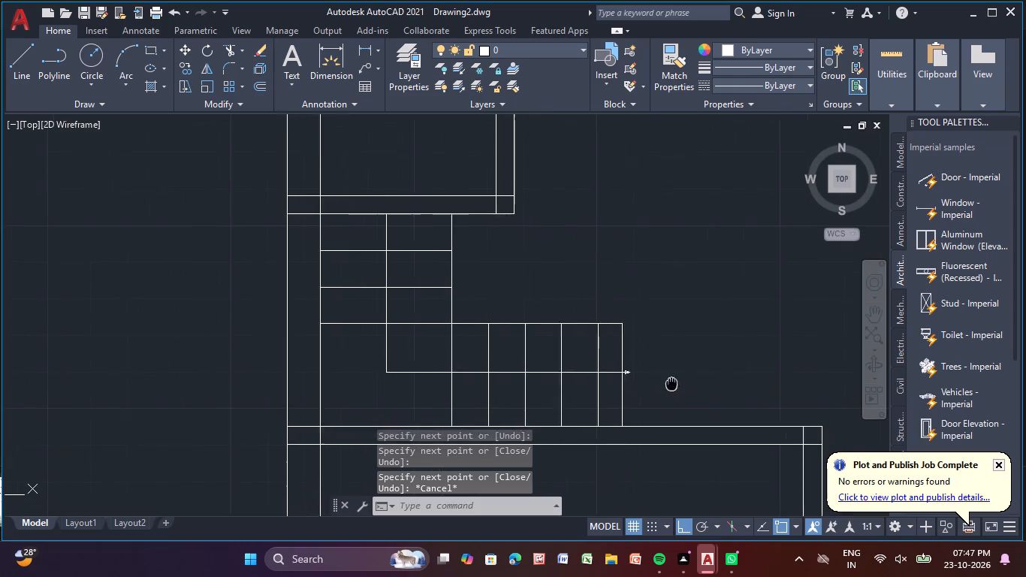
{"action": "middle_click_drag", "start_coordinate": [671, 384], "coordinate": [656, 388]}
{"action": "middle_click_drag", "start_coordinate": [687, 267], "coordinate": [366, 316]}
{"action": "scroll", "coordinate": [418, 282], "scroll_direction": "down", "scroll_amount": 3}
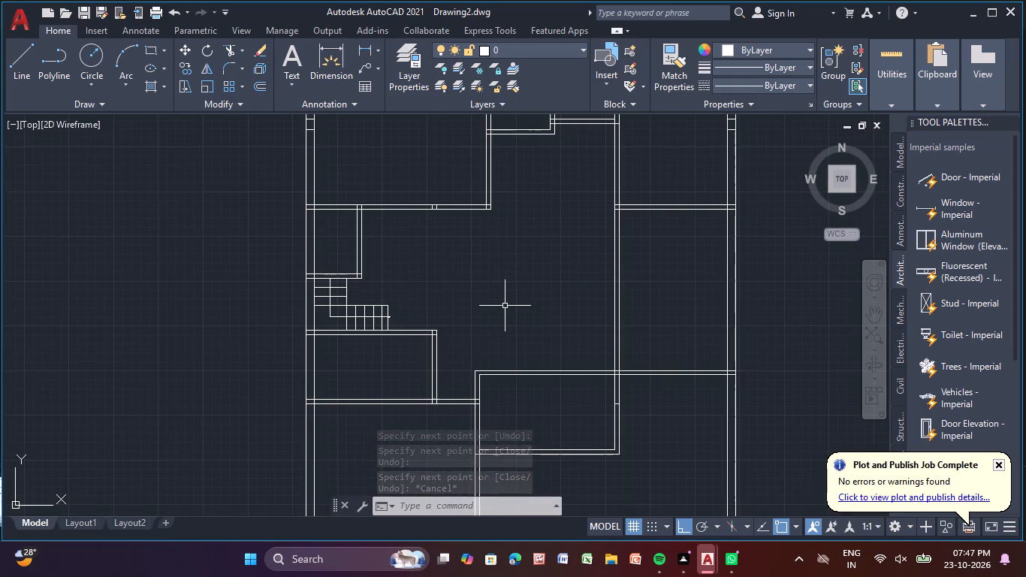
{"action": "middle_click_drag", "start_coordinate": [506, 304], "coordinate": [544, 277]}
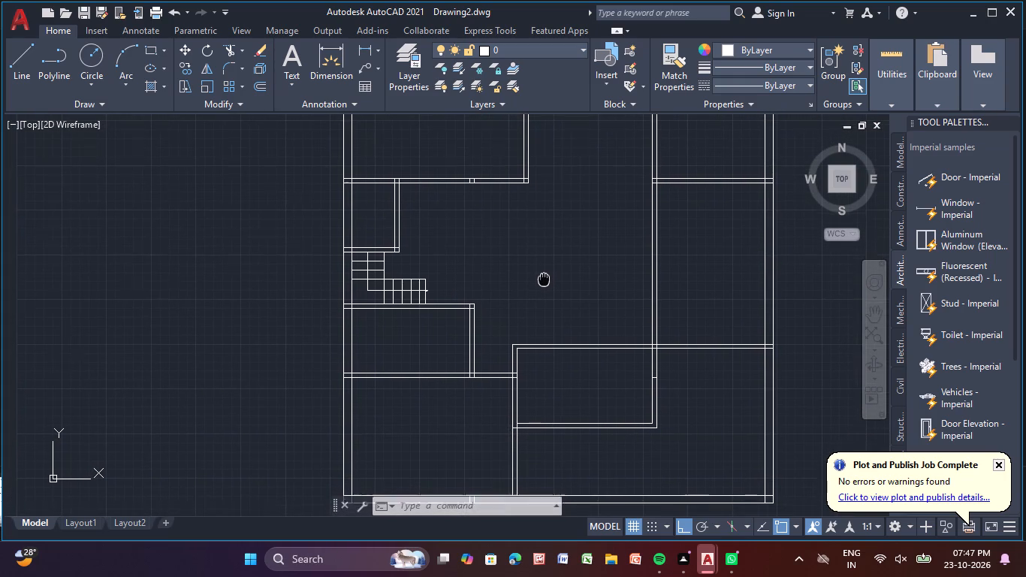
{"action": "middle_click_drag", "start_coordinate": [544, 277], "coordinate": [548, 279]}
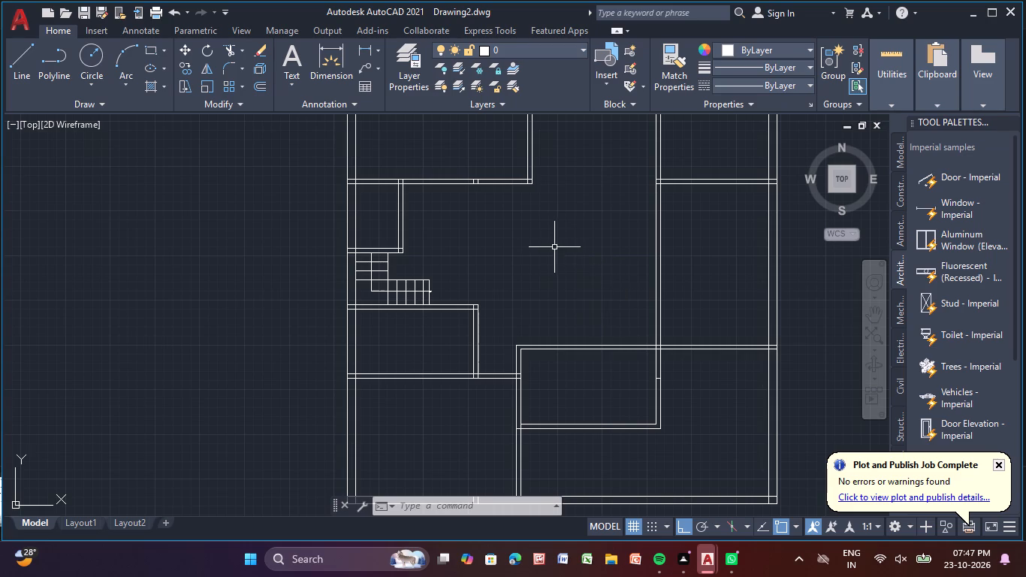
{"action": "middle_click", "coordinate": [556, 244]}
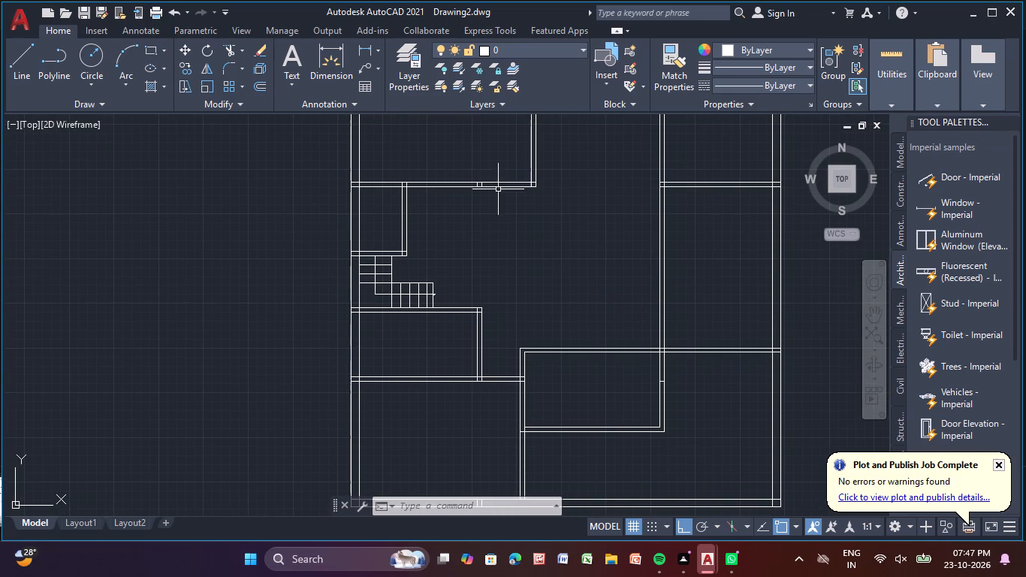
{"action": "left_click", "coordinate": [222, 45]}
{"action": "scroll", "coordinate": [355, 252], "scroll_direction": "up", "scroll_amount": 5}
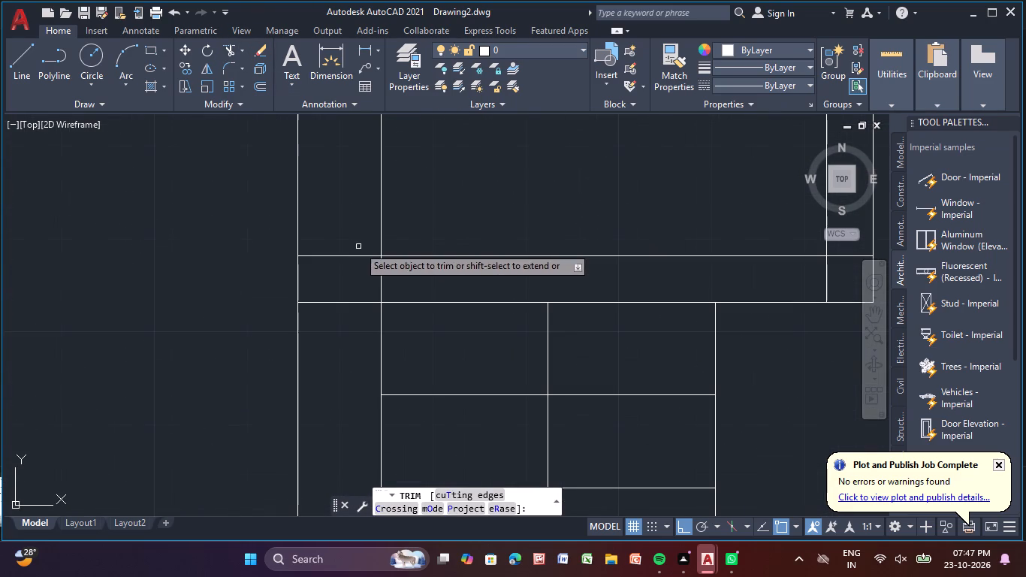
{"action": "left_click_drag", "start_coordinate": [361, 243], "coordinate": [323, 316]}
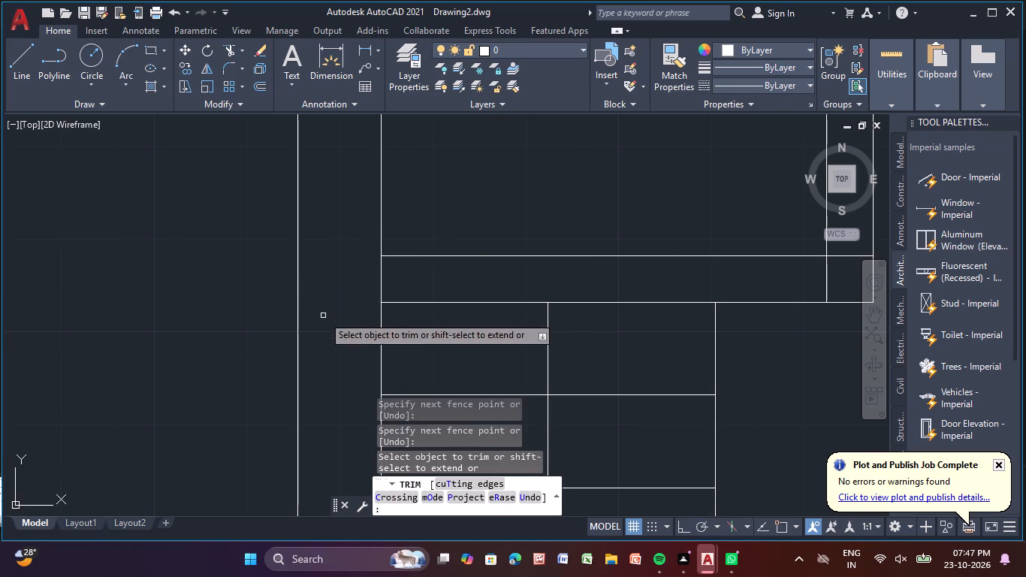
{"action": "left_click", "coordinate": [379, 287]}
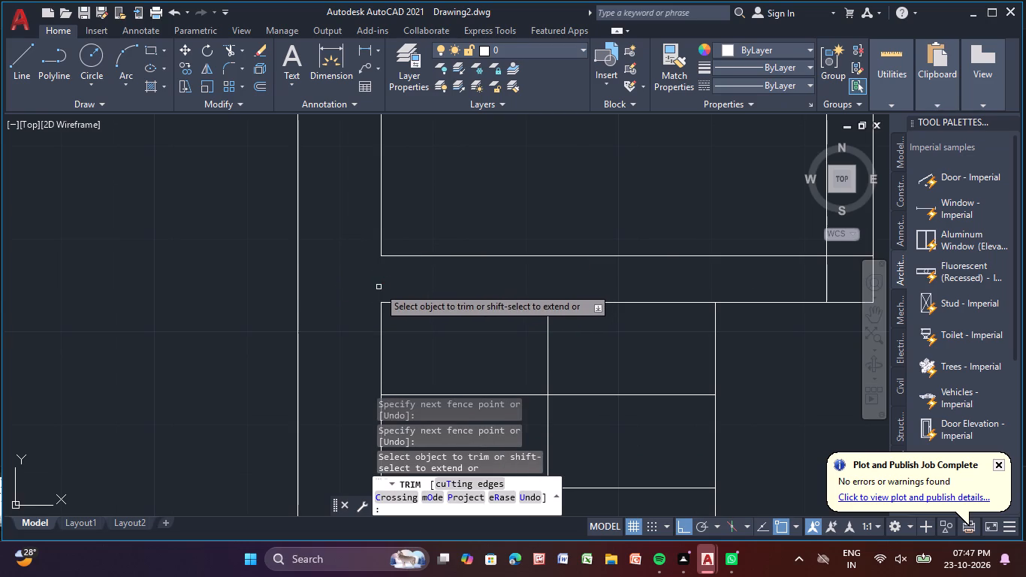
Trim the overlapping inner-face line ends at the top-left corner of the outer wall.
{"action": "scroll", "coordinate": [501, 135], "scroll_direction": "down", "scroll_amount": 4}
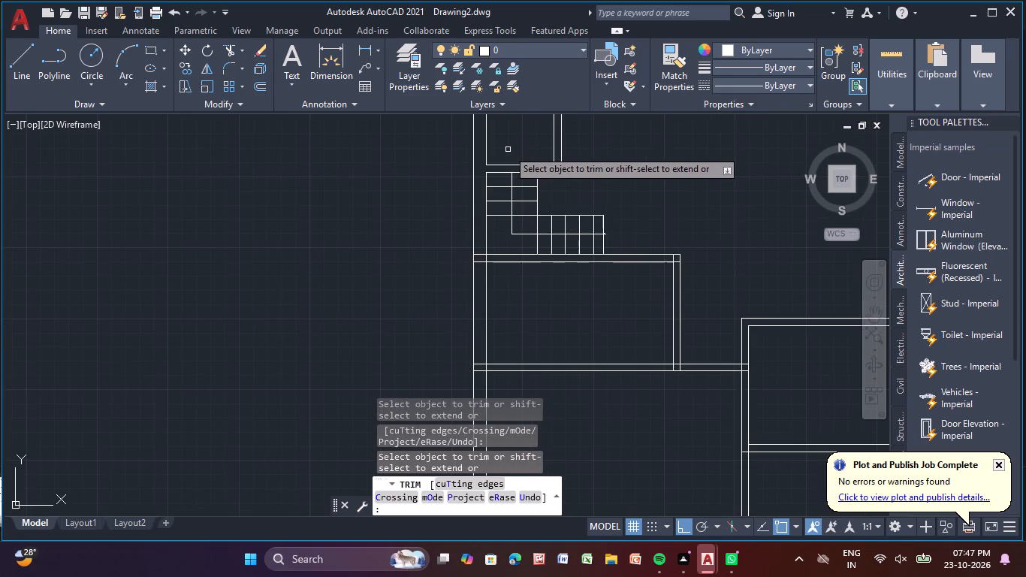
{"action": "middle_click_drag", "start_coordinate": [508, 151], "coordinate": [383, 519]}
{"action": "middle_click_drag", "start_coordinate": [431, 210], "coordinate": [506, 274]}
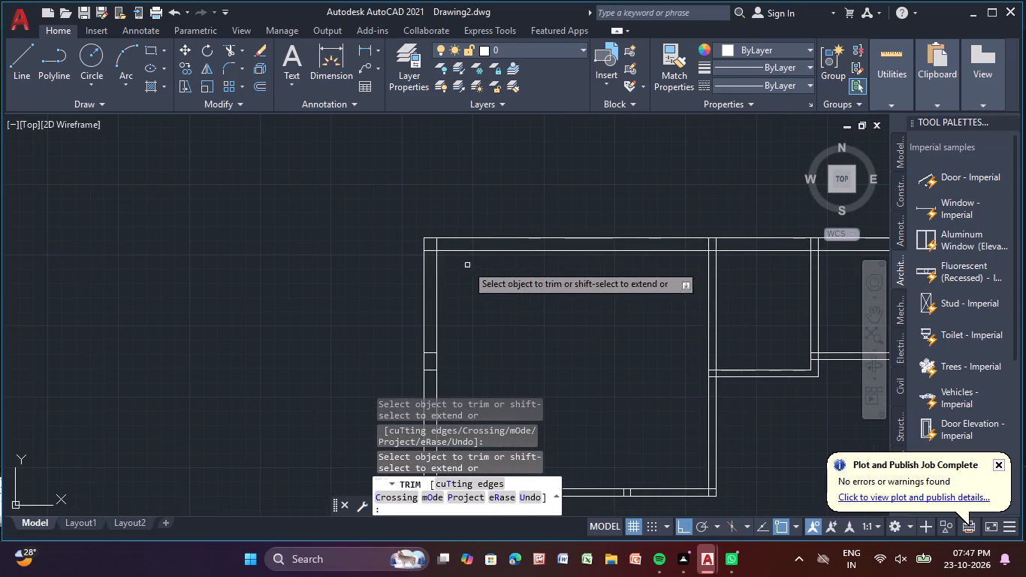
{"action": "scroll", "coordinate": [469, 267], "scroll_direction": "up", "scroll_amount": 4}
{"action": "middle_click_drag", "start_coordinate": [436, 246], "coordinate": [572, 289]}
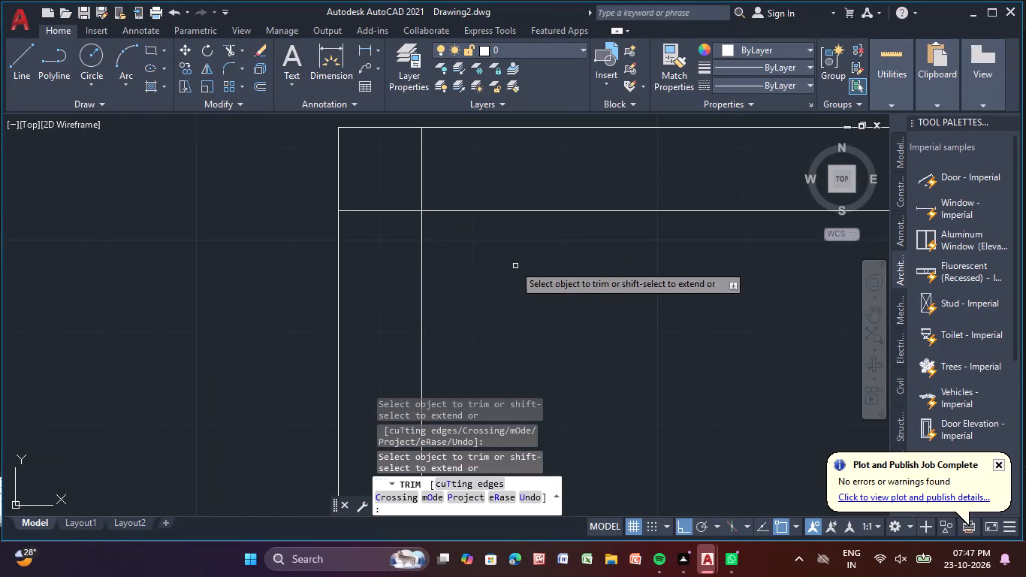
{"action": "left_click", "coordinate": [390, 211]}
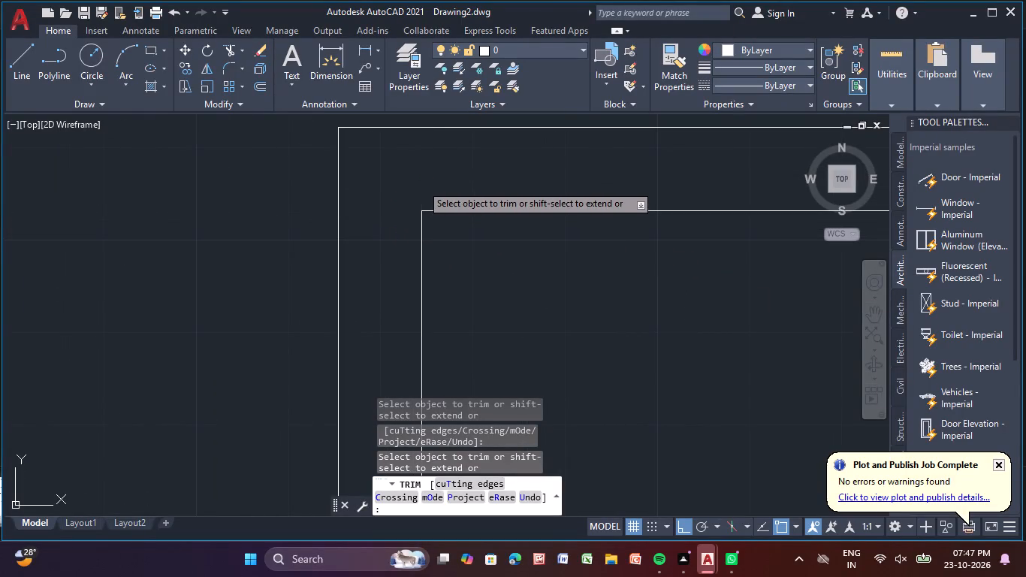
{"action": "left_click", "coordinate": [421, 184]}
Remove the two short cross lines inside the left outer wall beside the top-left room using Trim.
{"action": "scroll", "coordinate": [647, 295], "scroll_direction": "down", "scroll_amount": 3}
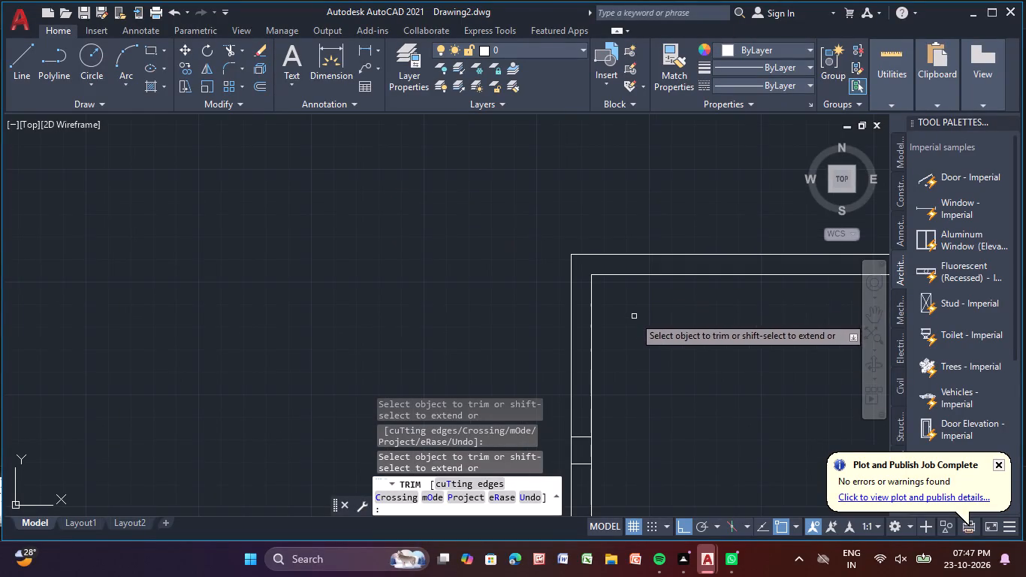
{"action": "middle_click_drag", "start_coordinate": [634, 315], "coordinate": [657, 56]}
{"action": "scroll", "coordinate": [590, 204], "scroll_direction": "up", "scroll_amount": 3}
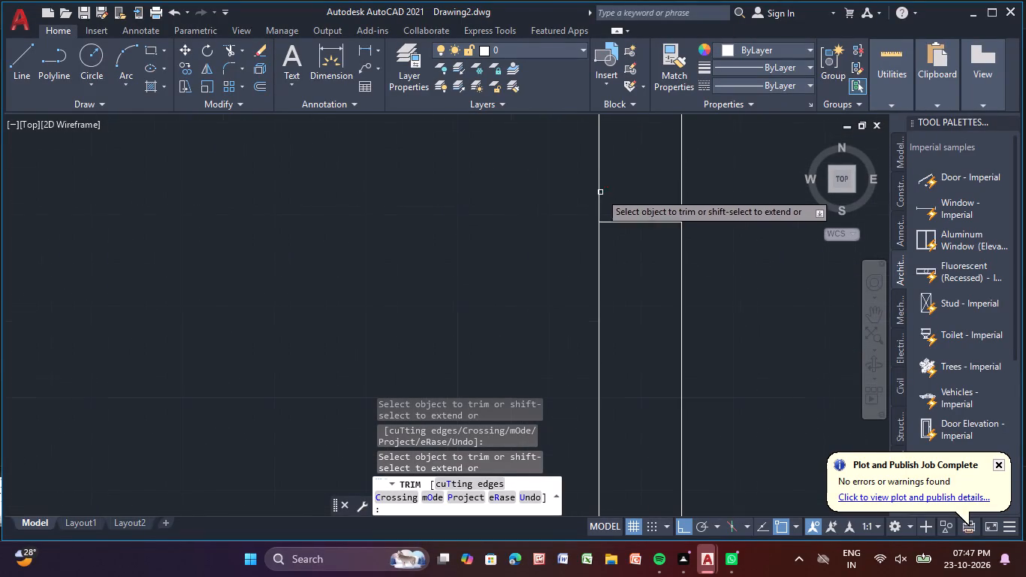
{"action": "middle_click_drag", "start_coordinate": [624, 180], "coordinate": [572, 199]}
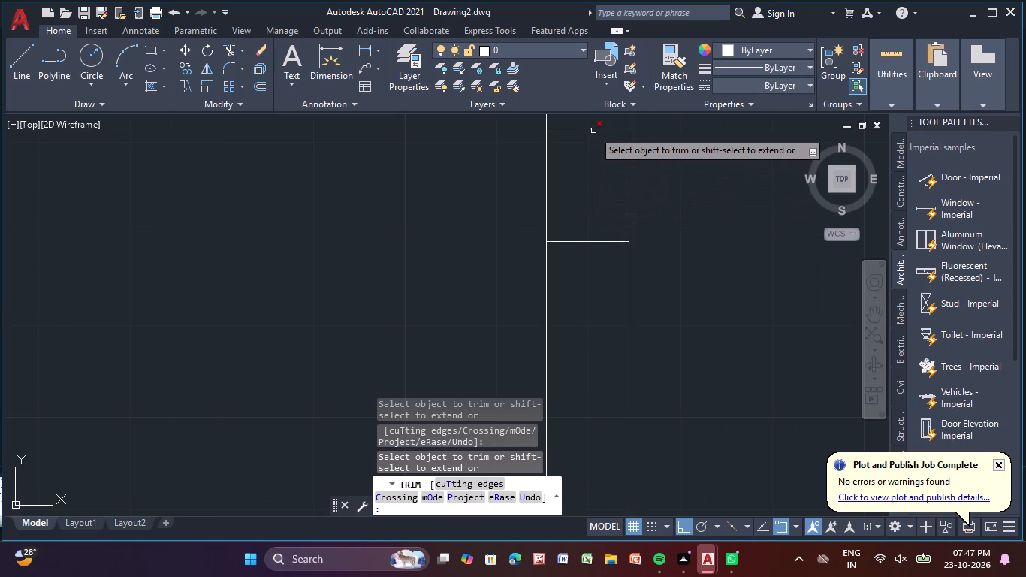
{"action": "left_click", "coordinate": [596, 132]}
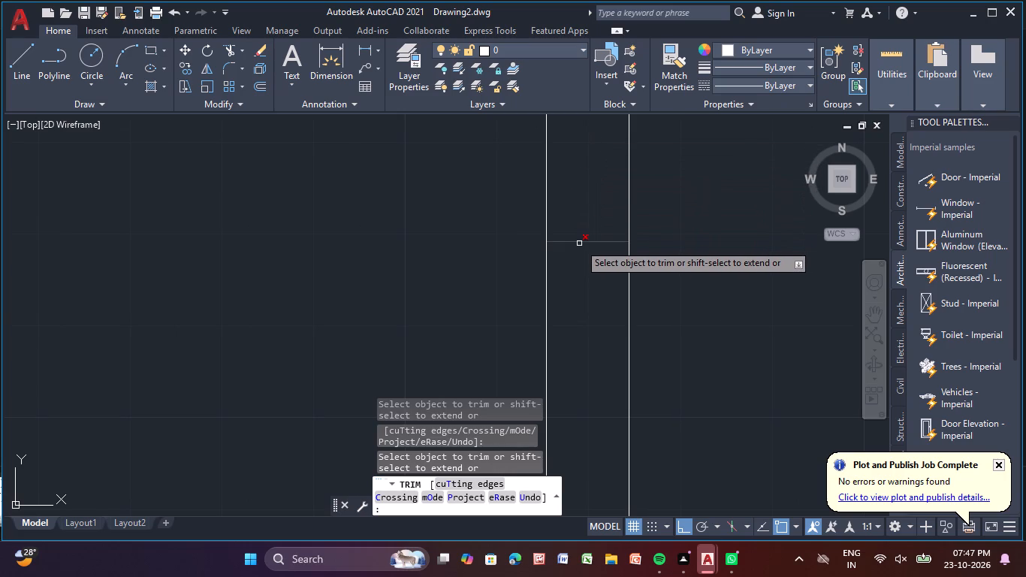
{"action": "left_click", "coordinate": [579, 243]}
Trim the overlapping segments where the partition below the top-left room meets the left outer wall.
{"action": "scroll", "coordinate": [647, 222], "scroll_direction": "down", "scroll_amount": 4}
{"action": "middle_click_drag", "start_coordinate": [689, 292], "coordinate": [491, 144]}
{"action": "scroll", "coordinate": [450, 203], "scroll_direction": "up", "scroll_amount": 4}
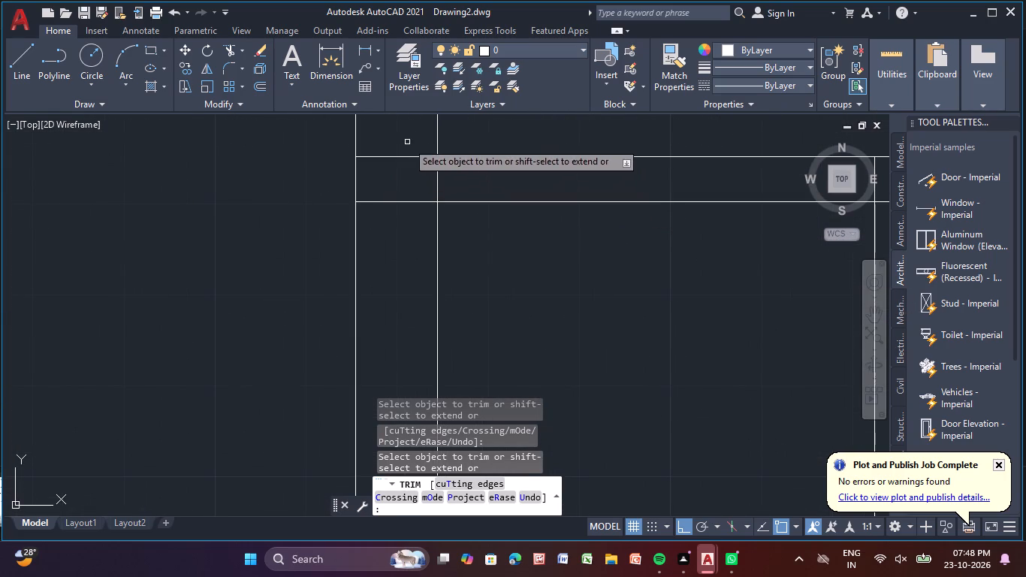
{"action": "left_click_drag", "start_coordinate": [406, 140], "coordinate": [402, 227]}
{"action": "left_click", "coordinate": [435, 188]}
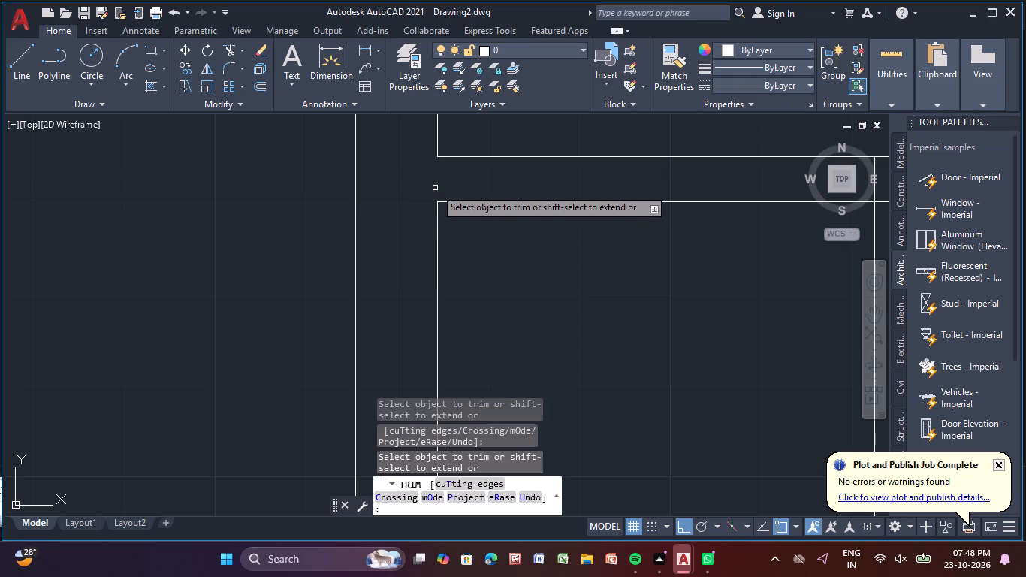
Trim the overlapping segments where the small room's vertical partition meets the partition below the top-left room.
{"action": "scroll", "coordinate": [626, 257], "scroll_direction": "down", "scroll_amount": 2}
{"action": "middle_click_drag", "start_coordinate": [638, 264], "coordinate": [298, 224]}
{"action": "scroll", "coordinate": [391, 198], "scroll_direction": "up", "scroll_amount": 3}
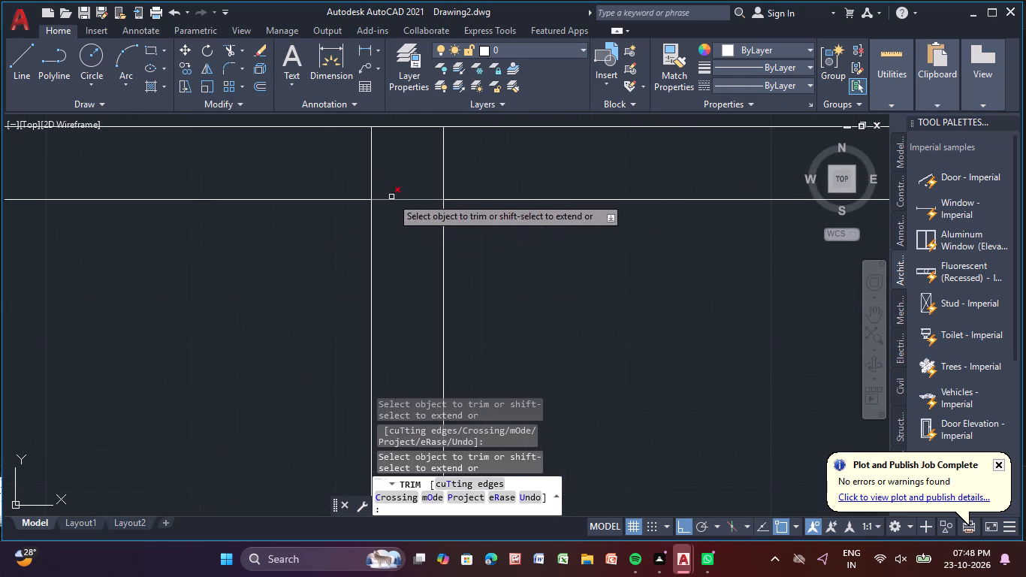
{"action": "left_click_drag", "start_coordinate": [344, 165], "coordinate": [482, 150]}
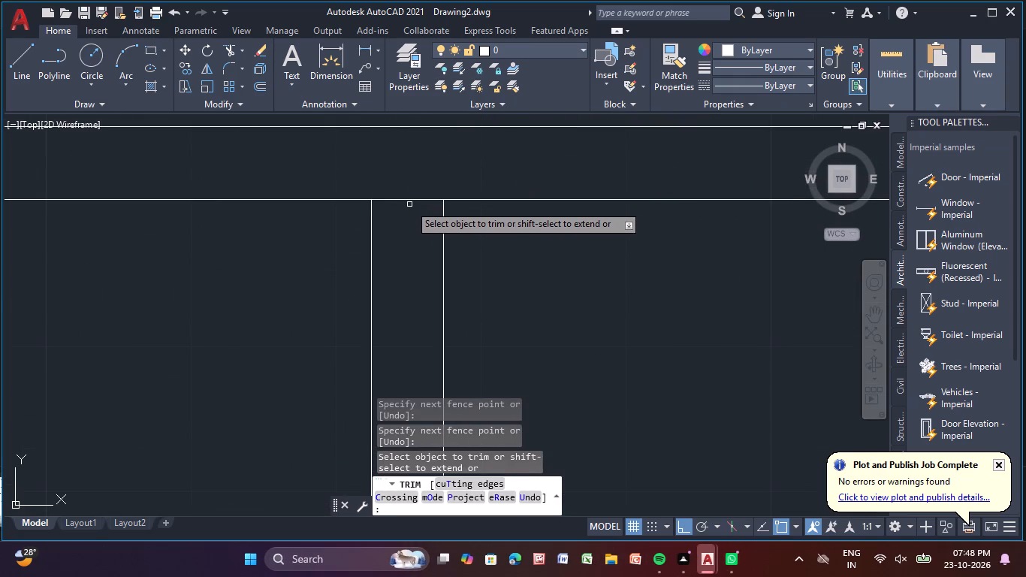
{"action": "left_click", "coordinate": [414, 200]}
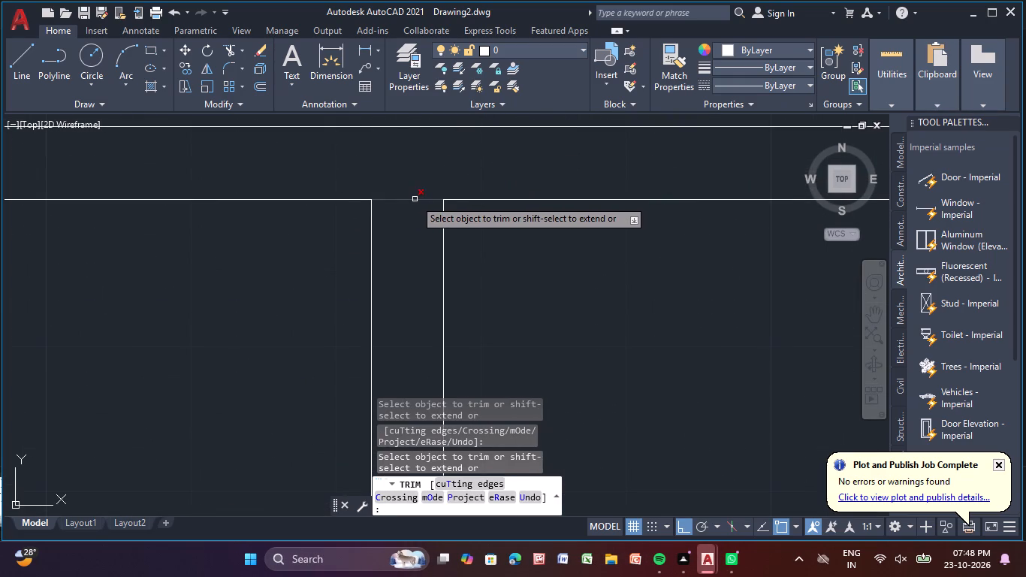
{"action": "left_click", "coordinate": [415, 199]}
Remove the two short cross lines inside the horizontal partition below the top-left room using Trim.
{"action": "scroll", "coordinate": [455, 226], "scroll_direction": "down", "scroll_amount": 2}
{"action": "scroll", "coordinate": [630, 294], "scroll_direction": "down", "scroll_amount": 1}
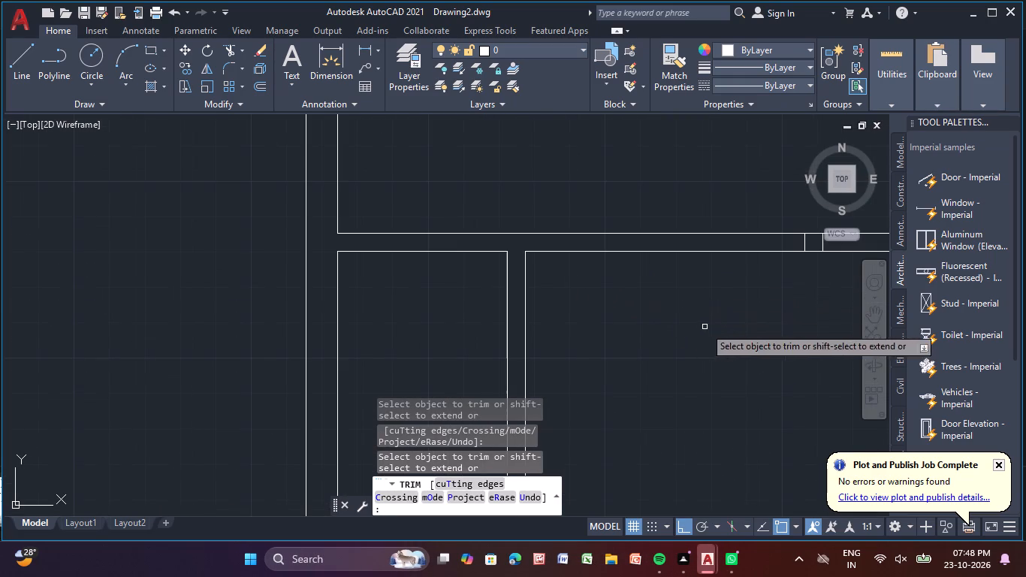
{"action": "middle_click_drag", "start_coordinate": [679, 328], "coordinate": [261, 285]}
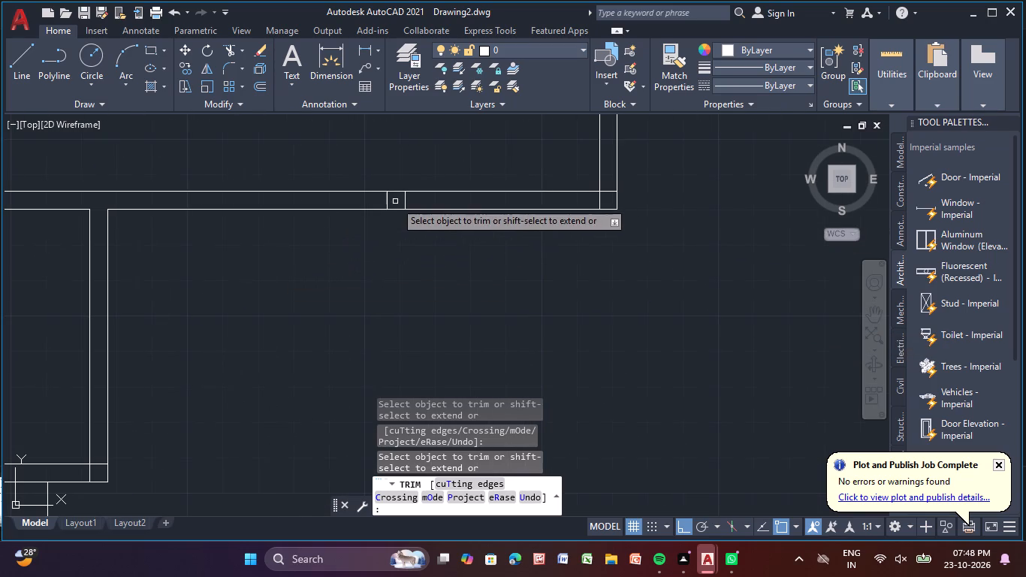
{"action": "scroll", "coordinate": [395, 201], "scroll_direction": "up", "scroll_amount": 3}
{"action": "left_click_drag", "start_coordinate": [328, 200], "coordinate": [557, 225]}
Trim the overlapping inner line ends at the bottom-right corner of the top-left room's partitions.
{"action": "scroll", "coordinate": [563, 223], "scroll_direction": "down", "scroll_amount": 4}
{"action": "middle_click_drag", "start_coordinate": [694, 315], "coordinate": [426, 392]}
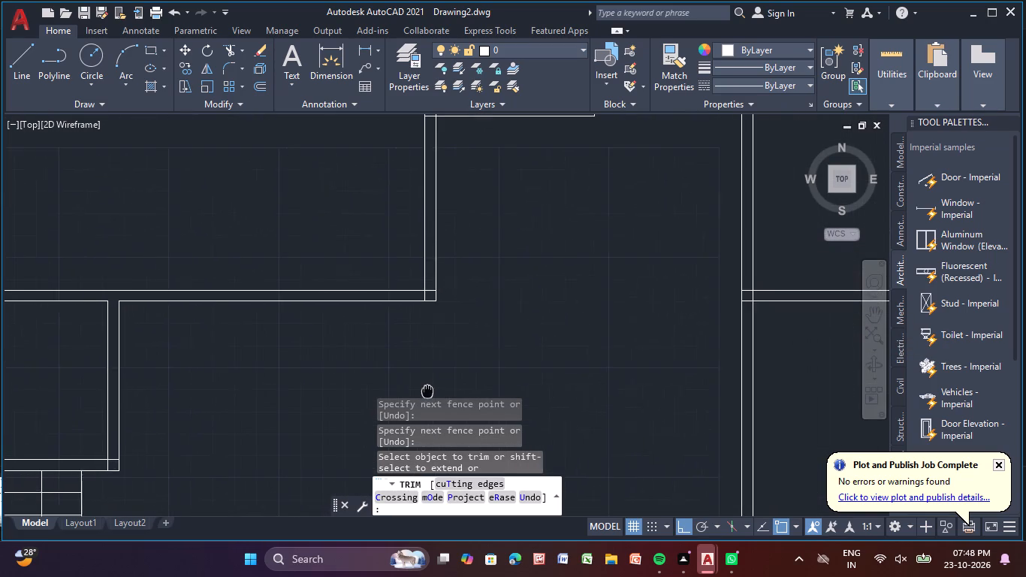
{"action": "middle_click_drag", "start_coordinate": [426, 392], "coordinate": [424, 394]}
{"action": "scroll", "coordinate": [437, 291], "scroll_direction": "up", "scroll_amount": 4}
{"action": "middle_click_drag", "start_coordinate": [337, 317], "coordinate": [336, 317]}
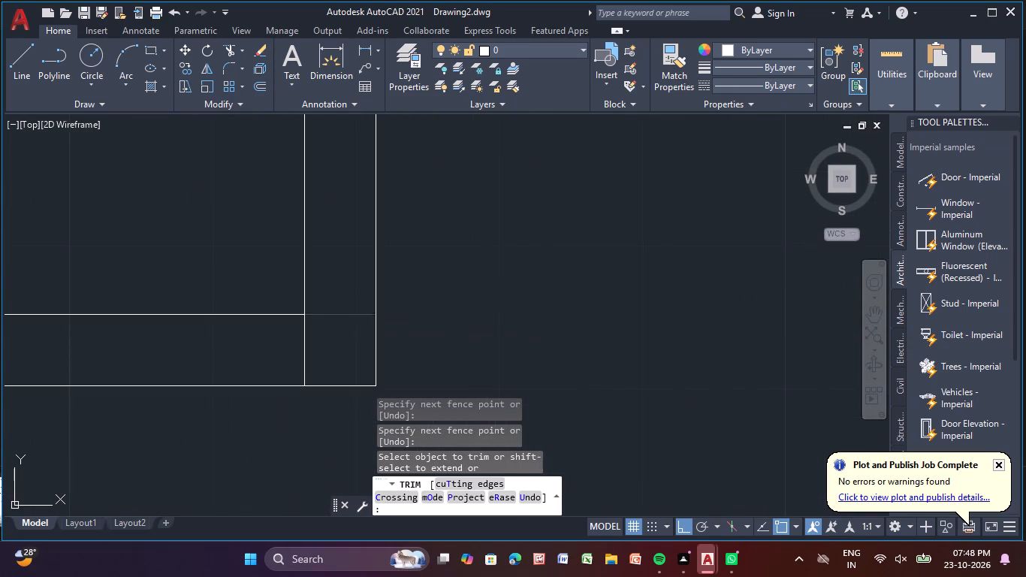
{"action": "middle_click_drag", "start_coordinate": [336, 317], "coordinate": [339, 287]}
{"action": "left_click", "coordinate": [331, 288]}
{"action": "left_click", "coordinate": [352, 269]}
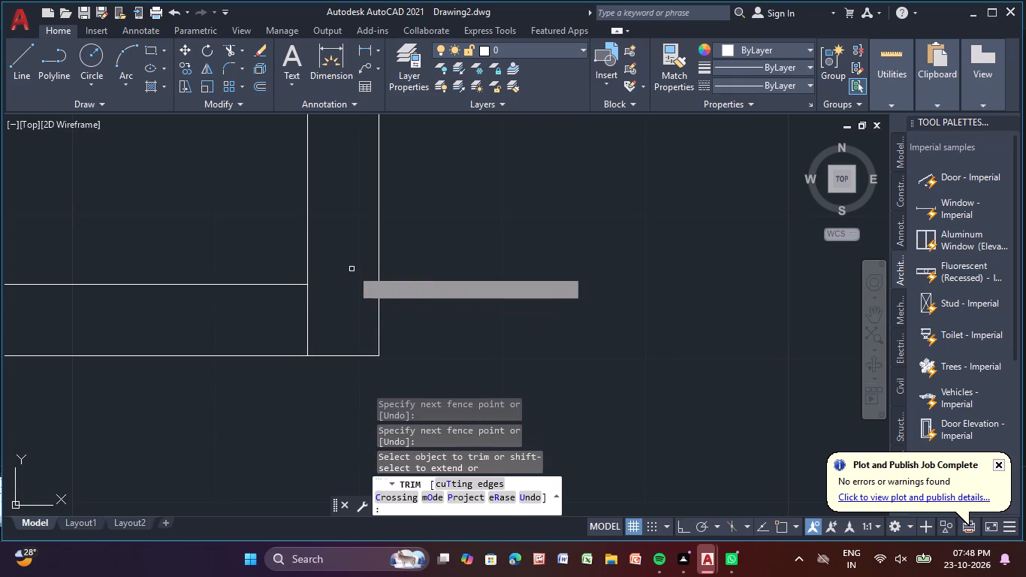
{"action": "left_click_drag", "start_coordinate": [336, 304], "coordinate": [281, 305]}
Trim the junction where the partition below the second top room meets the top-left room's right-hand partition.
{"action": "scroll", "coordinate": [547, 221], "scroll_direction": "down", "scroll_amount": 3}
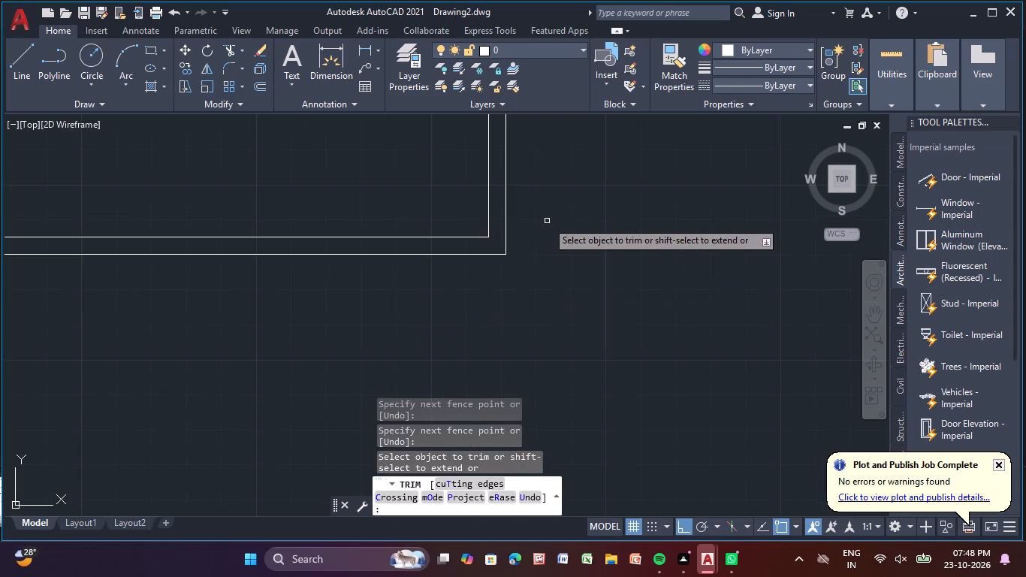
{"action": "scroll", "coordinate": [547, 221], "scroll_direction": "down", "scroll_amount": 3}
{"action": "middle_click_drag", "start_coordinate": [572, 213], "coordinate": [541, 388]}
{"action": "middle_click_drag", "start_coordinate": [527, 367], "coordinate": [533, 340]}
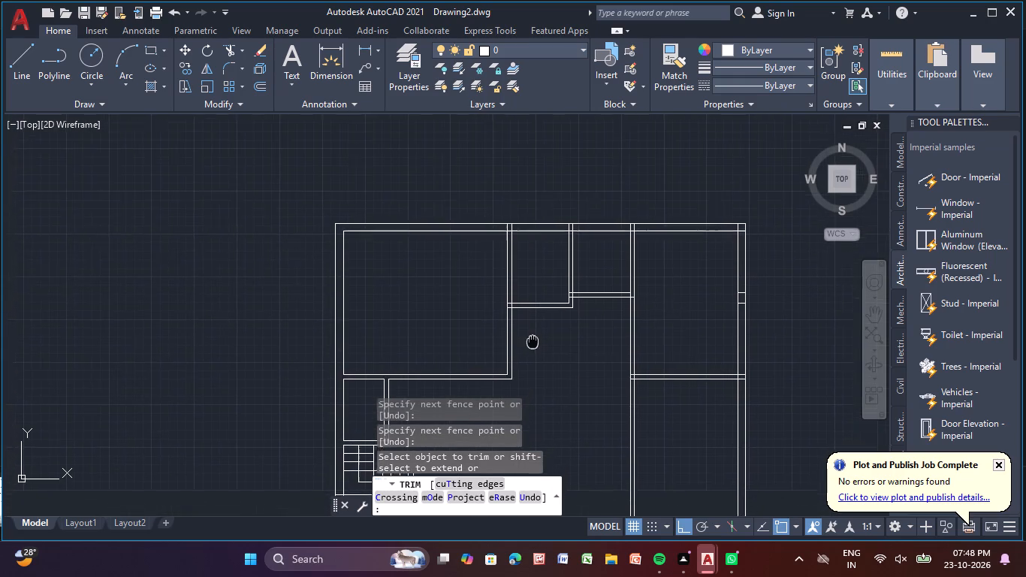
{"action": "middle_click_drag", "start_coordinate": [533, 340], "coordinate": [536, 334]}
{"action": "scroll", "coordinate": [499, 305], "scroll_direction": "up", "scroll_amount": 3}
{"action": "scroll", "coordinate": [549, 269], "scroll_direction": "up", "scroll_amount": 3}
{"action": "left_click_drag", "start_coordinate": [554, 265], "coordinate": [542, 366]}
{"action": "left_click_drag", "start_coordinate": [573, 336], "coordinate": [659, 303]}
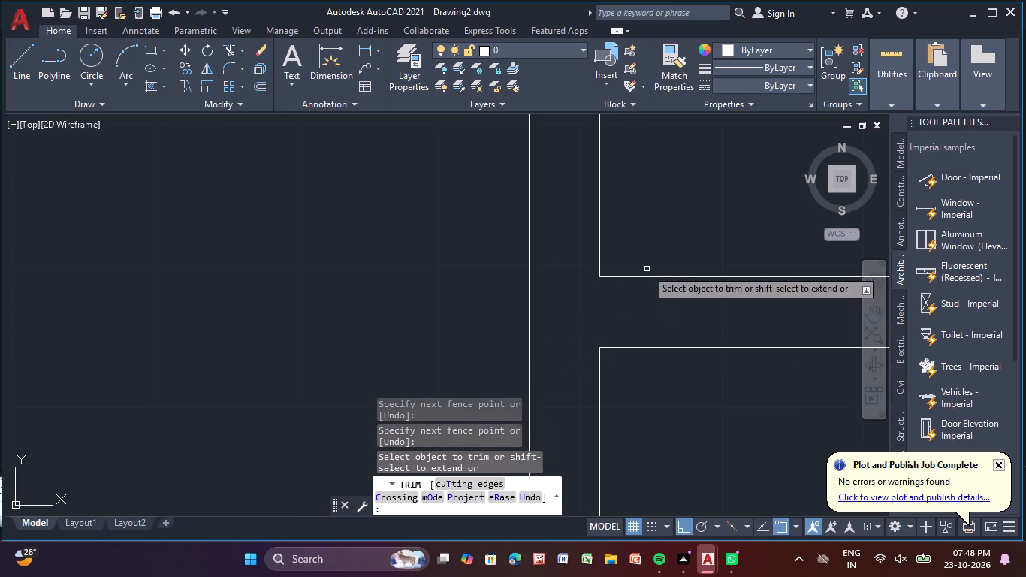
Trim the overlapping segments where the top-left room's right-hand partition meets the top outer wall.
{"action": "scroll", "coordinate": [647, 174], "scroll_direction": "down", "scroll_amount": 6}
{"action": "middle_click_drag", "start_coordinate": [662, 162], "coordinate": [608, 376]}
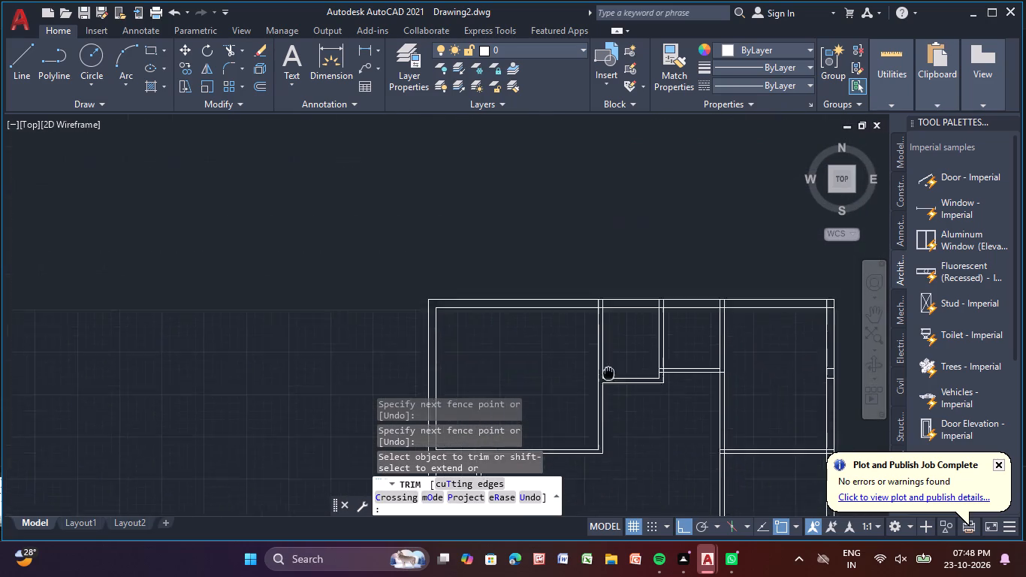
{"action": "middle_click_drag", "start_coordinate": [608, 376], "coordinate": [569, 472]}
{"action": "middle_click_drag", "start_coordinate": [583, 421], "coordinate": [581, 365]}
{"action": "scroll", "coordinate": [581, 367], "scroll_direction": "up", "scroll_amount": 4}
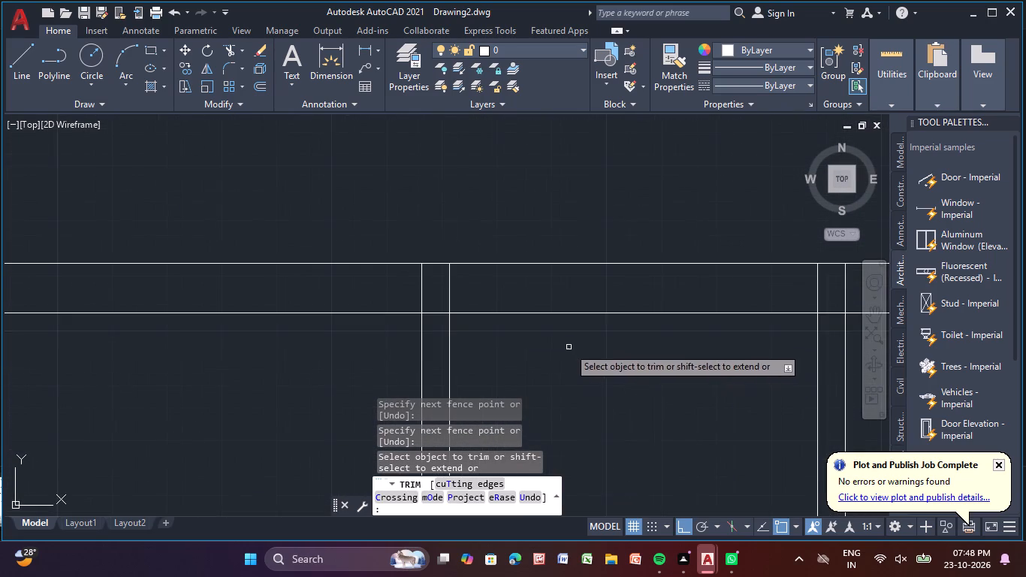
{"action": "scroll", "coordinate": [429, 306], "scroll_direction": "up", "scroll_amount": 1}
{"action": "left_click_drag", "start_coordinate": [375, 286], "coordinate": [484, 263]}
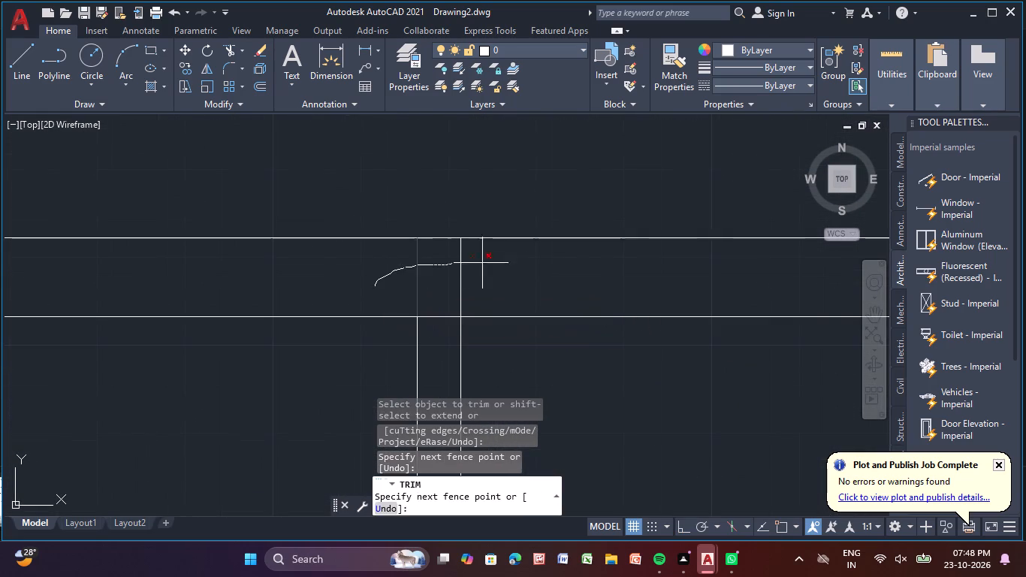
{"action": "left_click_drag", "start_coordinate": [484, 263], "coordinate": [519, 269]}
{"action": "left_click", "coordinate": [439, 318]}
Trim the overlapping segments where the partition between the second and third top rooms meets the top outer wall.
{"action": "scroll", "coordinate": [527, 364], "scroll_direction": "down", "scroll_amount": 2}
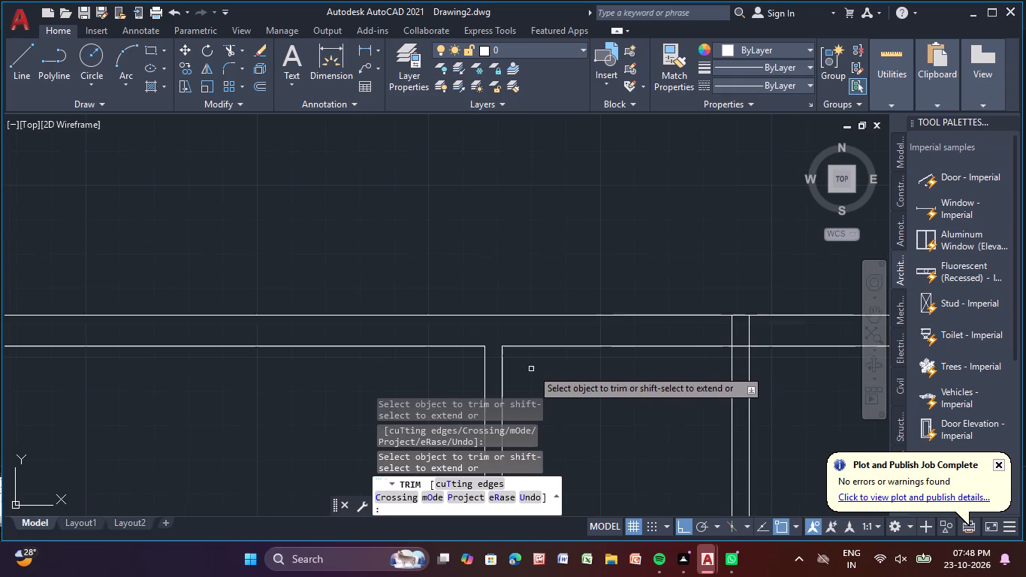
{"action": "scroll", "coordinate": [677, 411], "scroll_direction": "down", "scroll_amount": 1}
{"action": "middle_click_drag", "start_coordinate": [677, 411], "coordinate": [345, 317]}
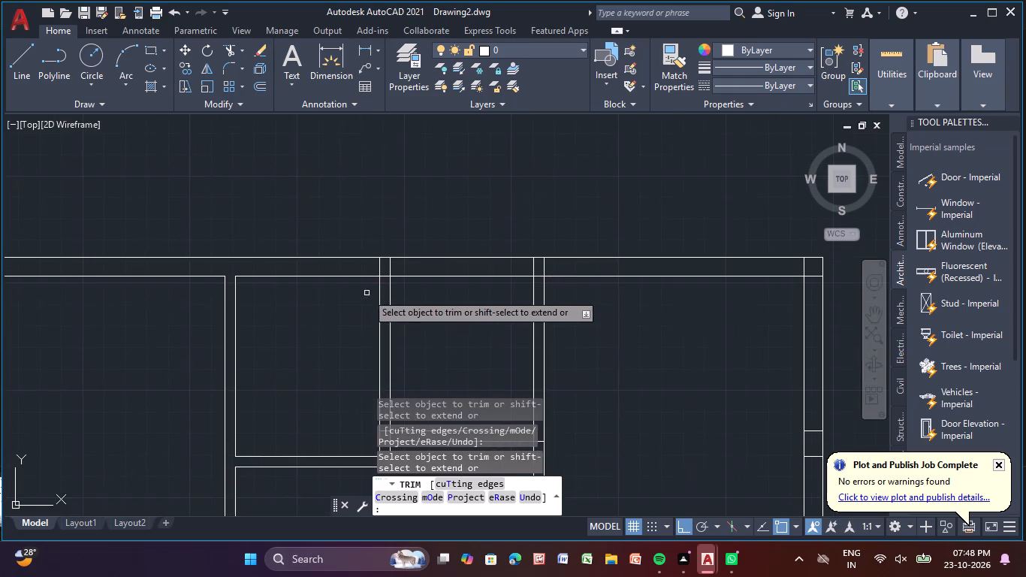
{"action": "scroll", "coordinate": [391, 273], "scroll_direction": "up", "scroll_amount": 3}
{"action": "left_click_drag", "start_coordinate": [313, 231], "coordinate": [479, 233]}
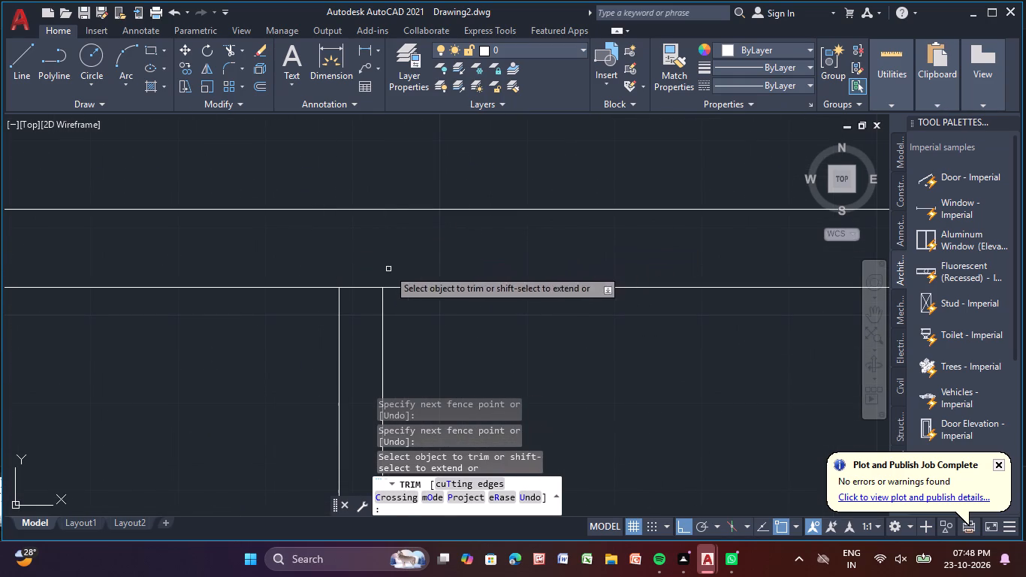
{"action": "left_click", "coordinate": [367, 288]}
Trim the overlapping segments where the partition left of the top-right room meets the top outer wall.
{"action": "scroll", "coordinate": [421, 313], "scroll_direction": "down", "scroll_amount": 3}
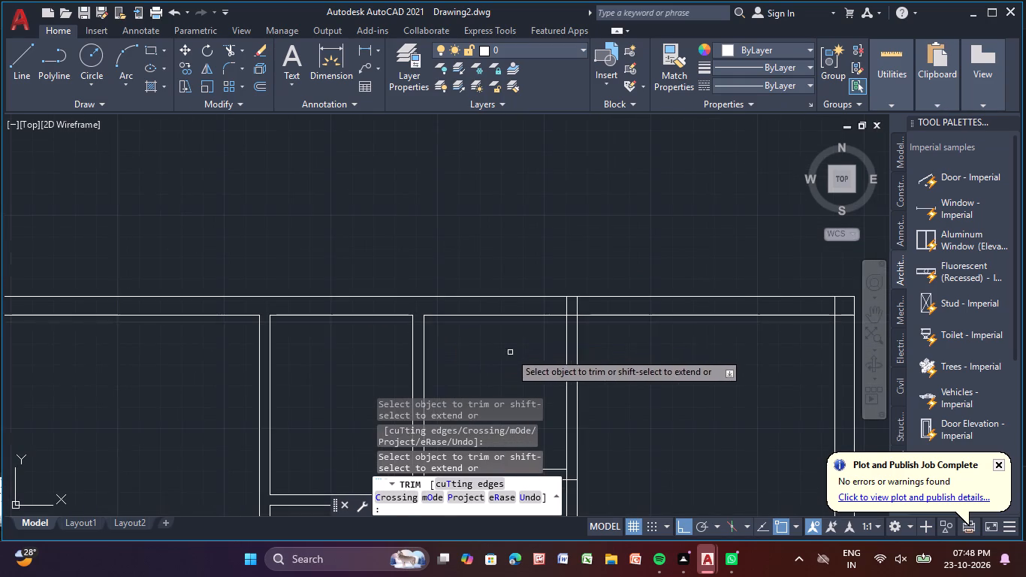
{"action": "middle_click_drag", "start_coordinate": [509, 351], "coordinate": [431, 295]}
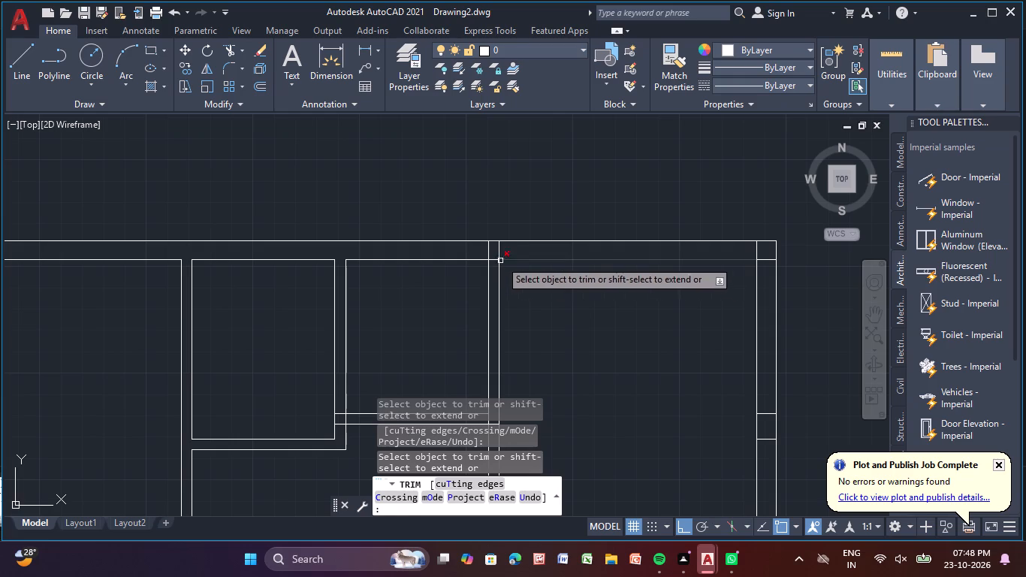
{"action": "scroll", "coordinate": [537, 258], "scroll_direction": "up", "scroll_amount": 3}
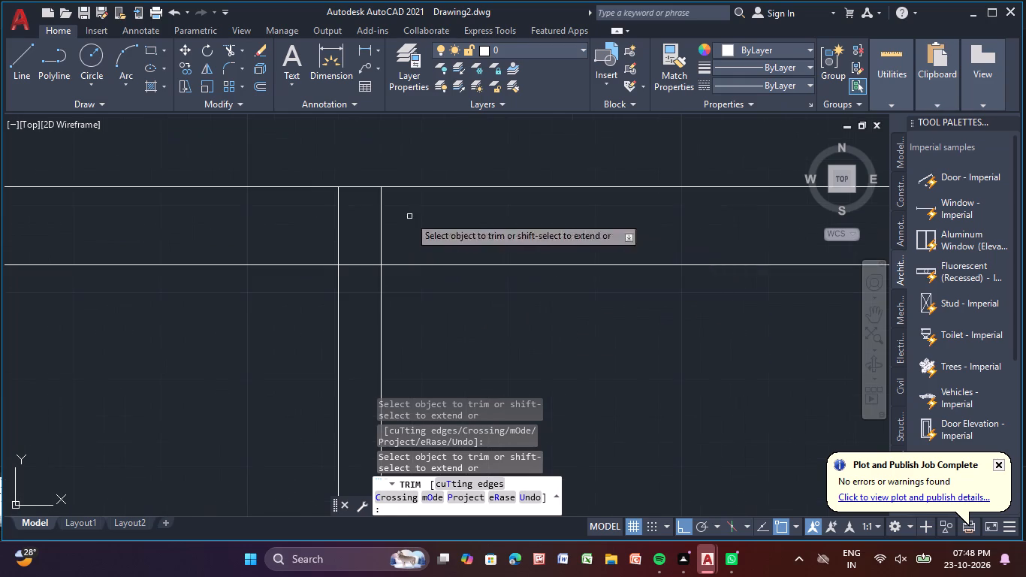
{"action": "left_click_drag", "start_coordinate": [265, 209], "coordinate": [435, 238]}
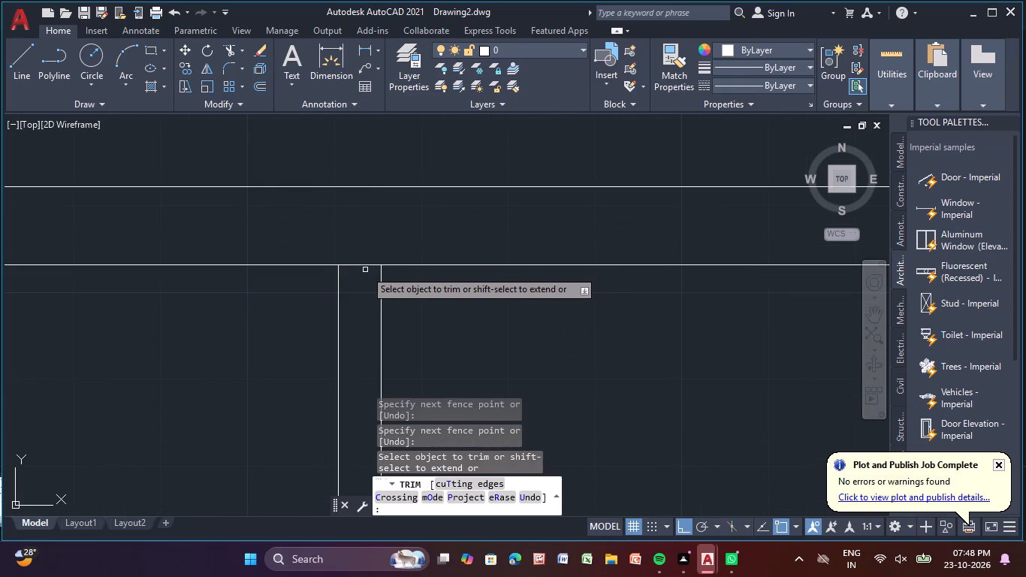
{"action": "left_click", "coordinate": [367, 264]}
Trim the overlapping inner-face line ends at the top-right corner of the outer wall.
{"action": "scroll", "coordinate": [457, 228], "scroll_direction": "down", "scroll_amount": 4}
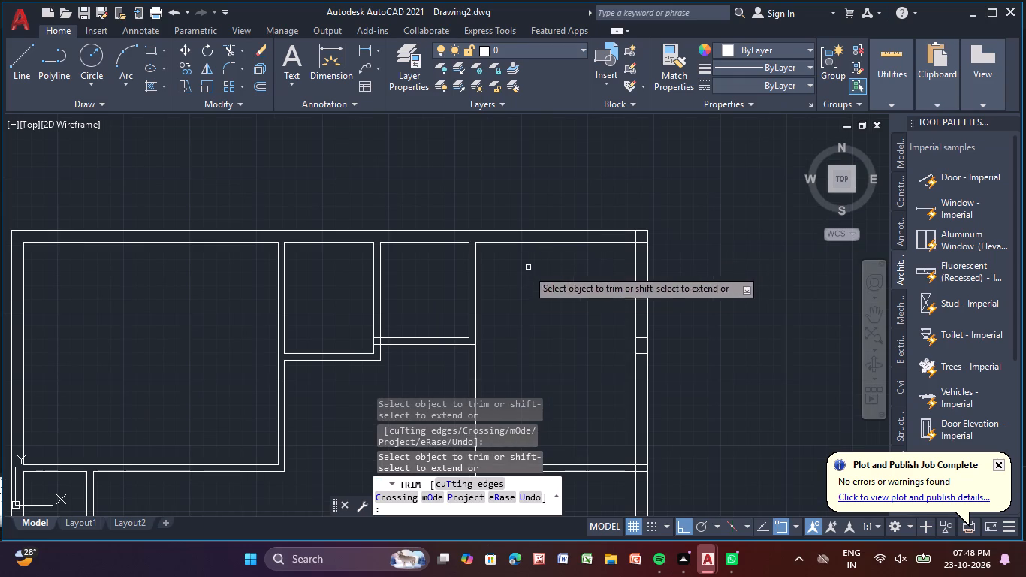
{"action": "middle_click_drag", "start_coordinate": [514, 355], "coordinate": [545, 271]}
{"action": "middle_click_drag", "start_coordinate": [611, 231], "coordinate": [581, 261]}
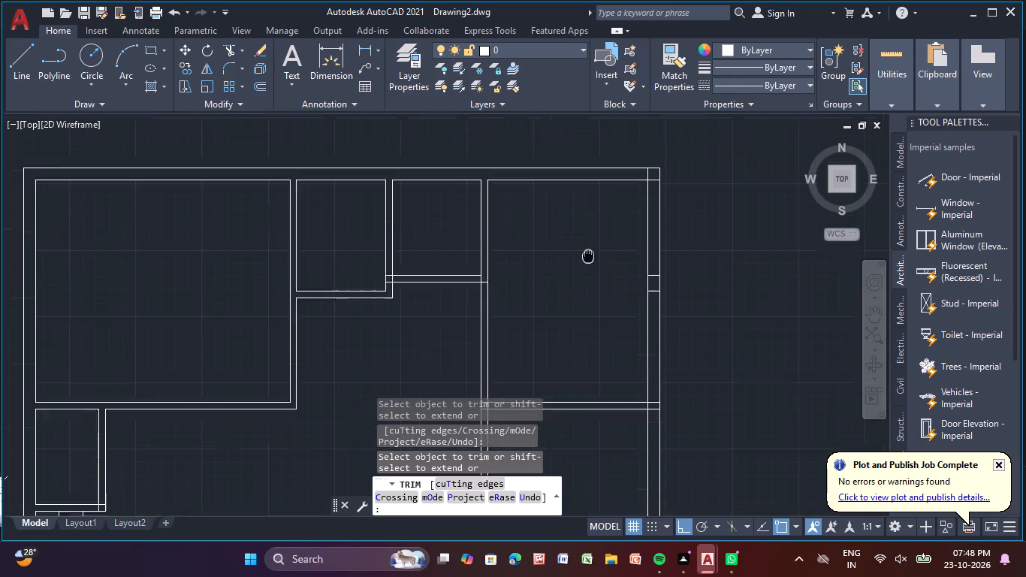
{"action": "middle_click_drag", "start_coordinate": [581, 261], "coordinate": [511, 308]}
{"action": "scroll", "coordinate": [588, 229], "scroll_direction": "up", "scroll_amount": 4}
{"action": "left_click_drag", "start_coordinate": [430, 231], "coordinate": [496, 256]}
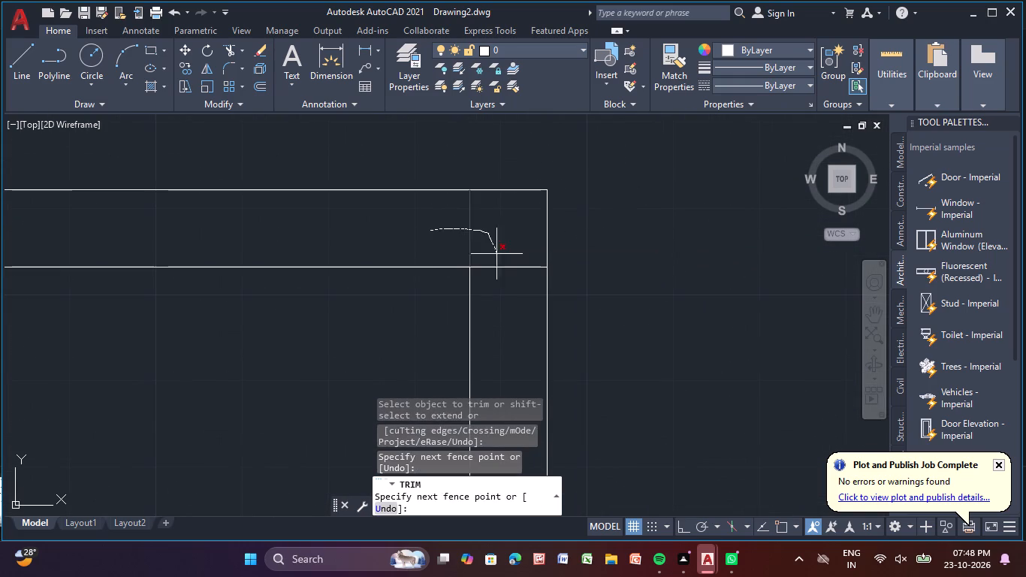
{"action": "left_click_drag", "start_coordinate": [496, 256], "coordinate": [508, 311]}
{"action": "scroll", "coordinate": [510, 313], "scroll_direction": "down", "scroll_amount": 2}
{"action": "scroll", "coordinate": [557, 388], "scroll_direction": "down", "scroll_amount": 3}
{"action": "middle_click_drag", "start_coordinate": [617, 344], "coordinate": [635, 306]}
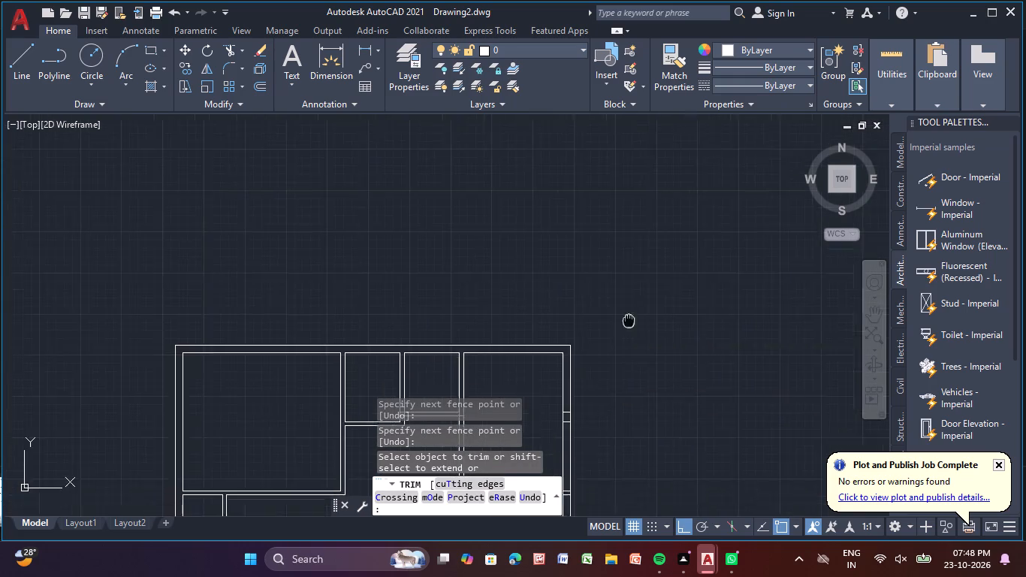
Trim the overlapping segments where the partition between the second and third top rooms meets the third room's bottom wall.
{"action": "middle_click_drag", "start_coordinate": [635, 306], "coordinate": [665, 192]}
{"action": "middle_click_drag", "start_coordinate": [508, 295], "coordinate": [590, 243]}
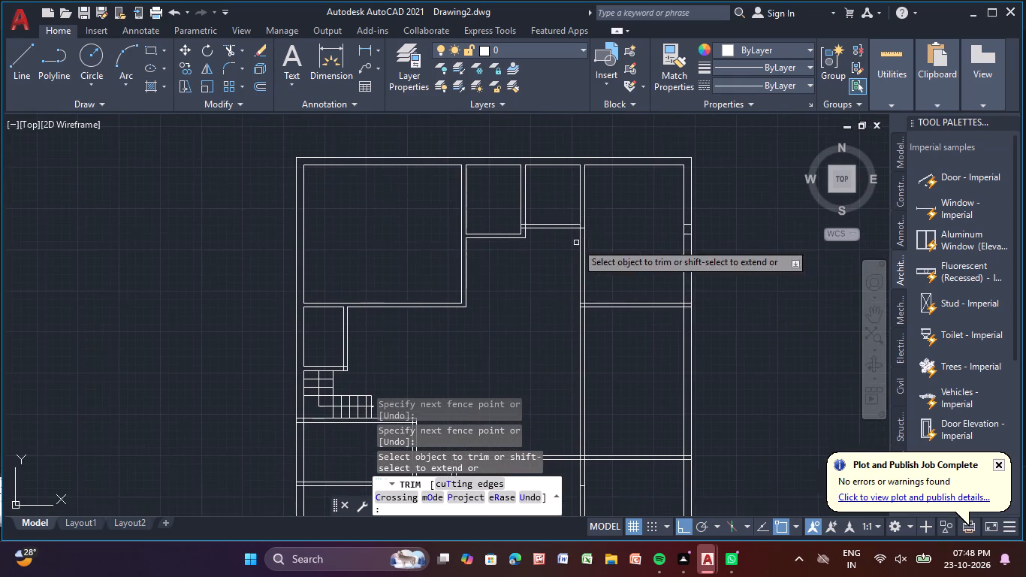
{"action": "scroll", "coordinate": [533, 232], "scroll_direction": "up", "scroll_amount": 7}
{"action": "left_click_drag", "start_coordinate": [490, 137], "coordinate": [460, 314]}
{"action": "left_click_drag", "start_coordinate": [490, 222], "coordinate": [654, 231]}
Trim the overlapping segments where the third top room's bottom wall meets the partition left of the top-right room.
{"action": "scroll", "coordinate": [654, 234], "scroll_direction": "down", "scroll_amount": 4}
{"action": "middle_click_drag", "start_coordinate": [685, 285], "coordinate": [676, 289]}
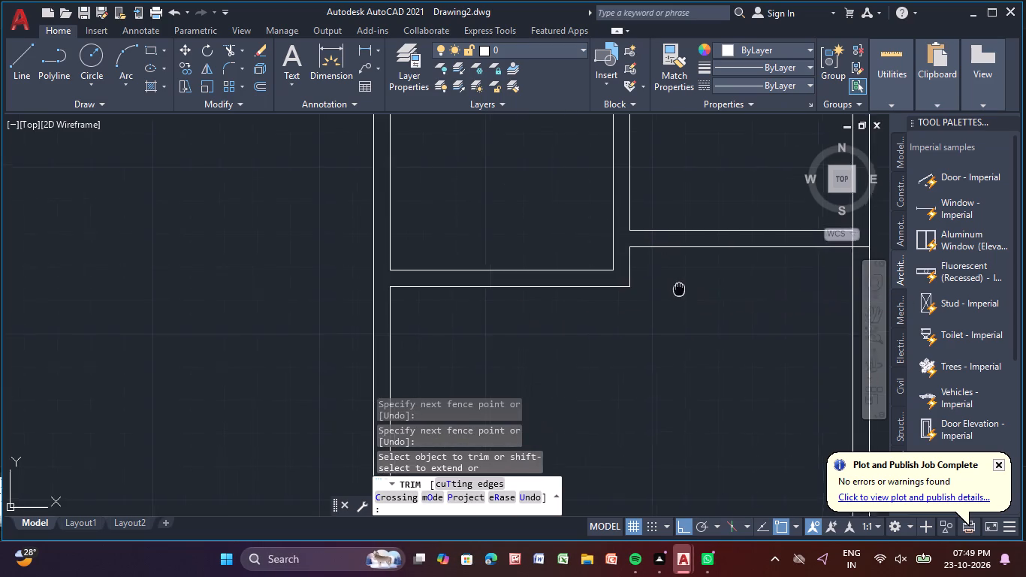
{"action": "middle_click_drag", "start_coordinate": [676, 289], "coordinate": [317, 350]}
{"action": "scroll", "coordinate": [515, 311], "scroll_direction": "up", "scroll_amount": 3}
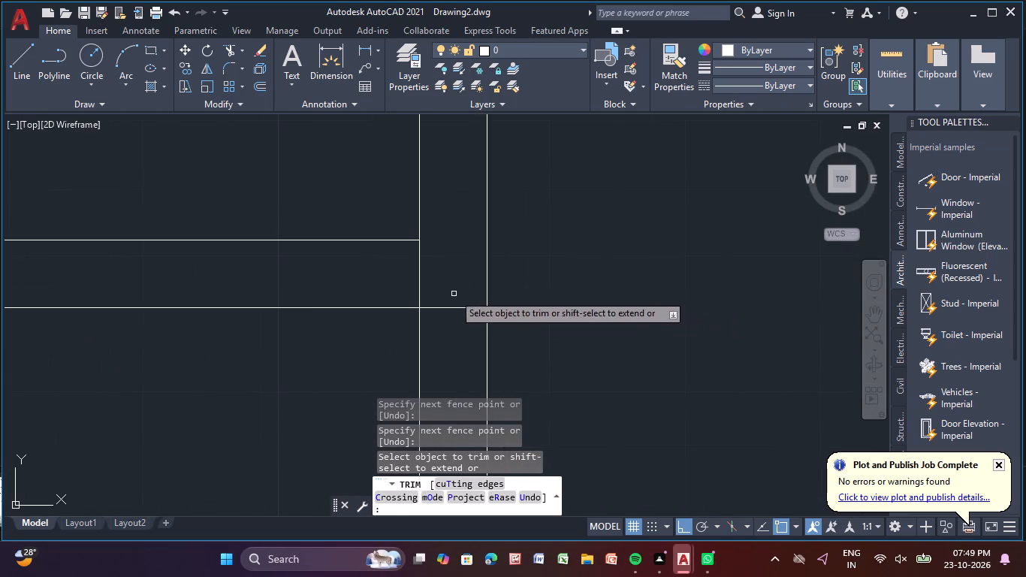
{"action": "left_click_drag", "start_coordinate": [454, 293], "coordinate": [433, 385]}
{"action": "left_click_drag", "start_coordinate": [439, 261], "coordinate": [358, 267]}
Trim away the two stray short lines crossing the outer wall beside the top-right room.
{"action": "scroll", "coordinate": [565, 264], "scroll_direction": "down", "scroll_amount": 4}
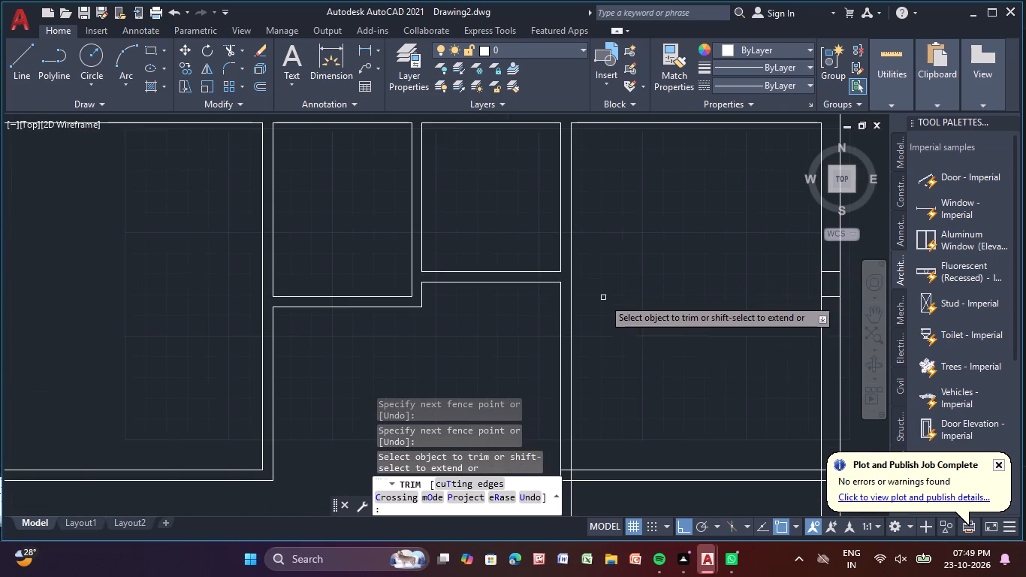
{"action": "middle_click_drag", "start_coordinate": [636, 344], "coordinate": [236, 307]}
{"action": "scroll", "coordinate": [435, 245], "scroll_direction": "up", "scroll_amount": 3}
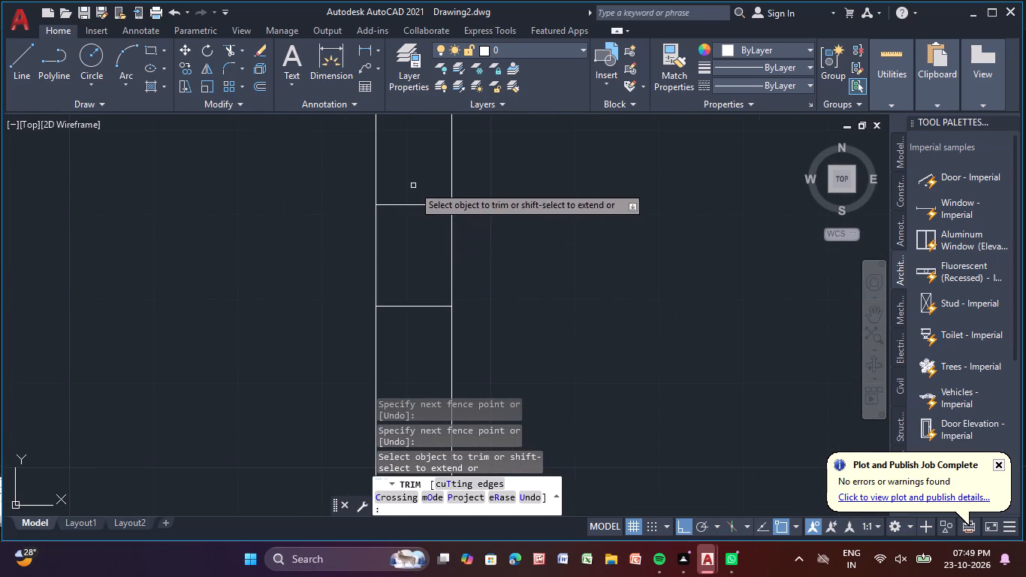
{"action": "left_click_drag", "start_coordinate": [414, 184], "coordinate": [421, 341]}
Trim the overlapping segments where the top-right room's bottom wall meets the partition on its left side.
{"action": "scroll", "coordinate": [340, 334], "scroll_direction": "down", "scroll_amount": 3}
{"action": "middle_click_drag", "start_coordinate": [303, 334], "coordinate": [550, 100]}
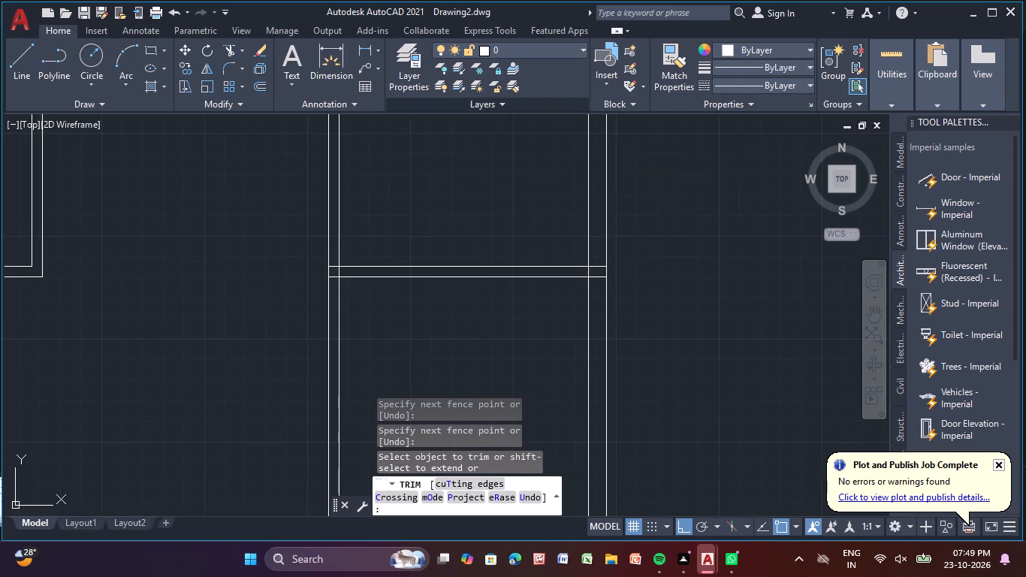
{"action": "middle_click_drag", "start_coordinate": [477, 252], "coordinate": [558, 180]}
{"action": "scroll", "coordinate": [390, 232], "scroll_direction": "up", "scroll_amount": 3}
{"action": "middle_click_drag", "start_coordinate": [463, 198], "coordinate": [457, 243]}
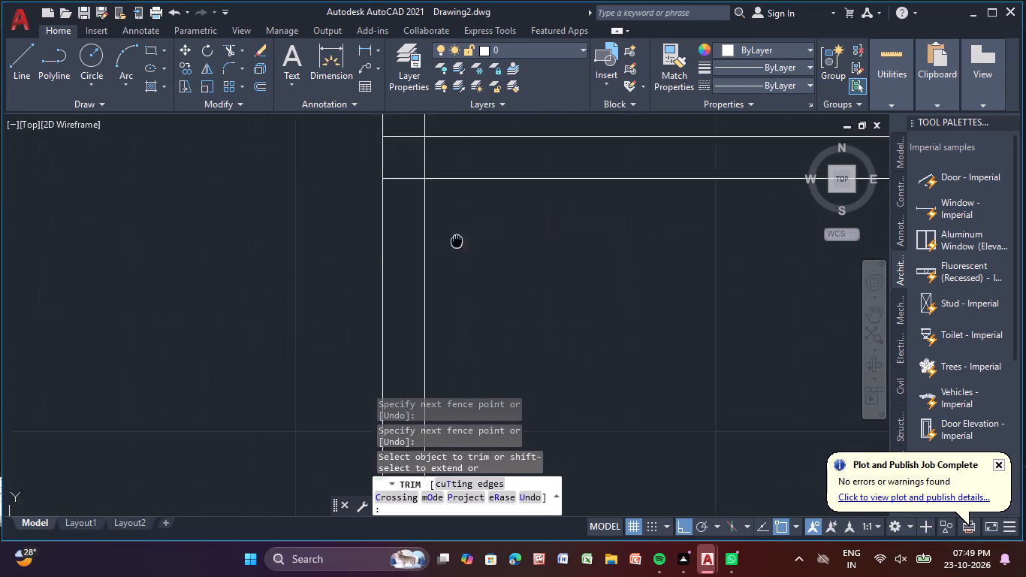
{"action": "middle_click_drag", "start_coordinate": [457, 243], "coordinate": [444, 349]}
{"action": "scroll", "coordinate": [392, 247], "scroll_direction": "up", "scroll_amount": 2}
{"action": "middle_click_drag", "start_coordinate": [391, 247], "coordinate": [414, 186]}
{"action": "left_click_drag", "start_coordinate": [414, 189], "coordinate": [406, 343]}
{"action": "left_click_drag", "start_coordinate": [422, 273], "coordinate": [524, 264]}
Trim the overlapping segments where the top-right room's bottom wall meets the right outer wall.
{"action": "scroll", "coordinate": [650, 301], "scroll_direction": "down", "scroll_amount": 3}
{"action": "middle_click_drag", "start_coordinate": [696, 347], "coordinate": [539, 328]}
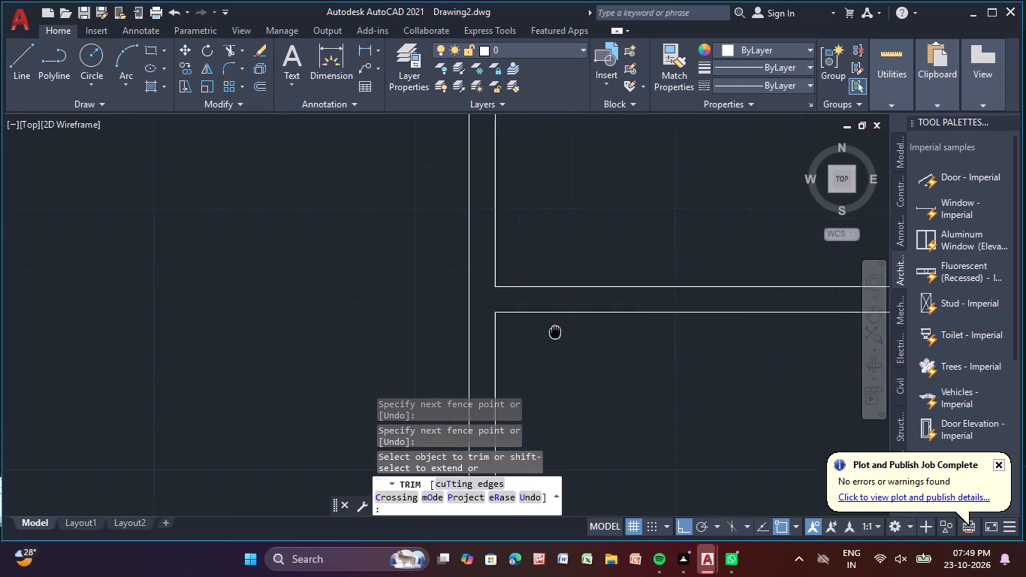
{"action": "middle_click_drag", "start_coordinate": [539, 328], "coordinate": [168, 219]}
{"action": "middle_click_drag", "start_coordinate": [738, 185], "coordinate": [568, 159]}
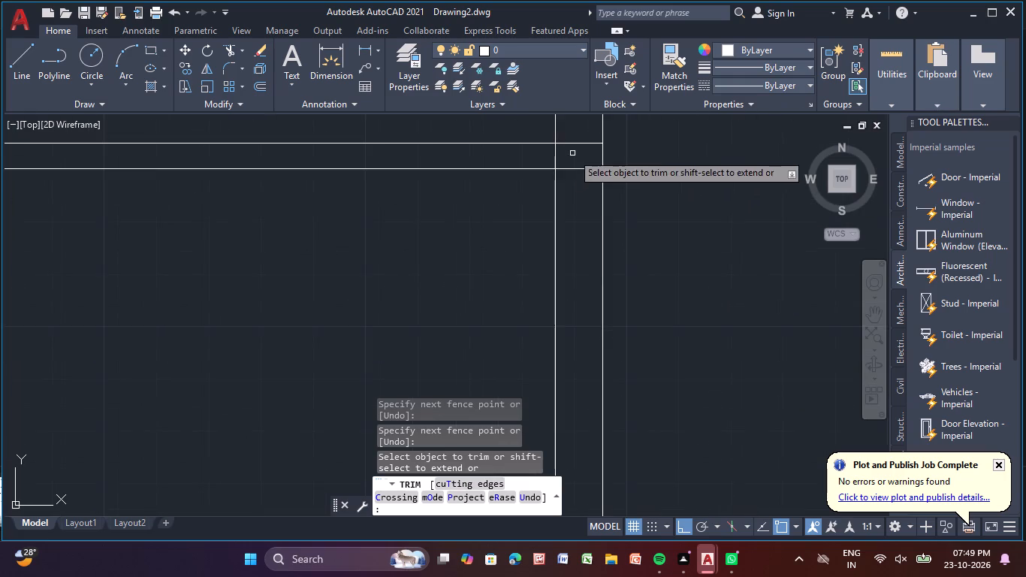
{"action": "scroll", "coordinate": [572, 153], "scroll_direction": "up", "scroll_amount": 2}
{"action": "middle_click_drag", "start_coordinate": [573, 151], "coordinate": [548, 212]}
{"action": "left_click_drag", "start_coordinate": [555, 173], "coordinate": [548, 299]}
{"action": "left_click_drag", "start_coordinate": [531, 219], "coordinate": [445, 221]}
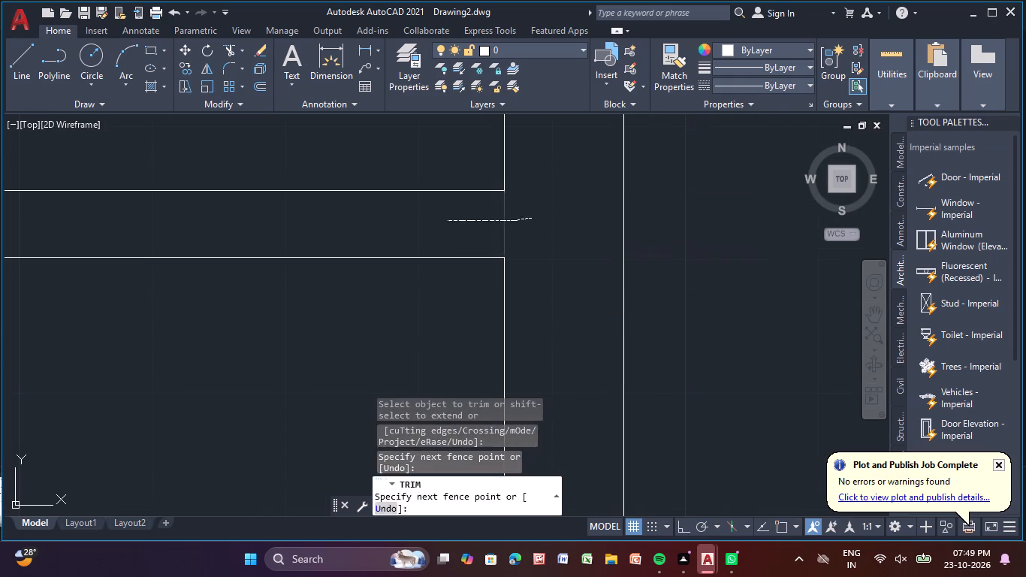
Extend the inner face of the lower central room's left wall up to the outer line of its top wall.
{"action": "scroll", "coordinate": [528, 243], "scroll_direction": "down", "scroll_amount": 3}
{"action": "scroll", "coordinate": [659, 323], "scroll_direction": "down", "scroll_amount": 2}
{"action": "middle_click_drag", "start_coordinate": [690, 386], "coordinate": [699, 169]}
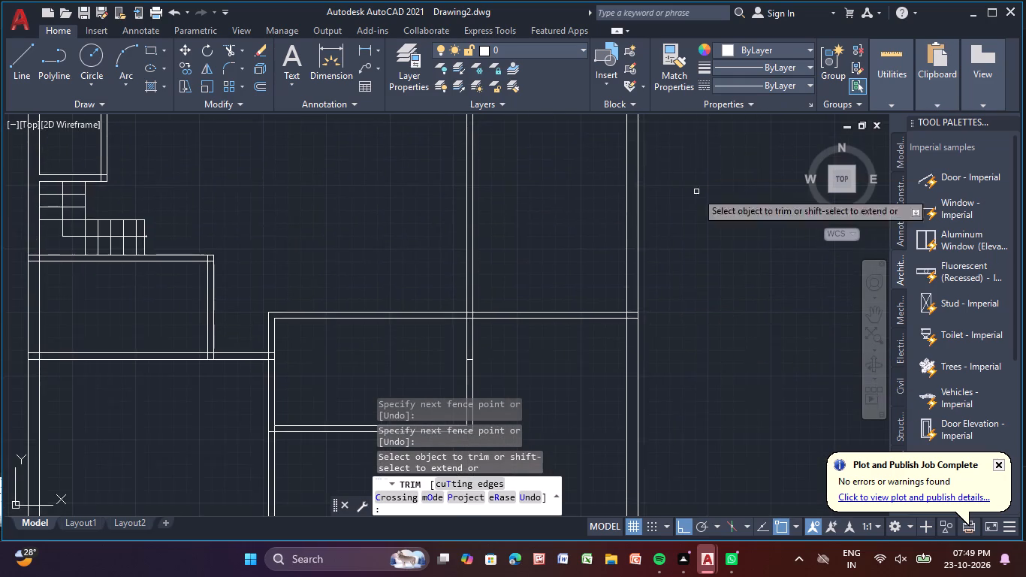
{"action": "scroll", "coordinate": [693, 216], "scroll_direction": "down", "scroll_amount": 1}
{"action": "middle_click_drag", "start_coordinate": [681, 310], "coordinate": [702, 232]}
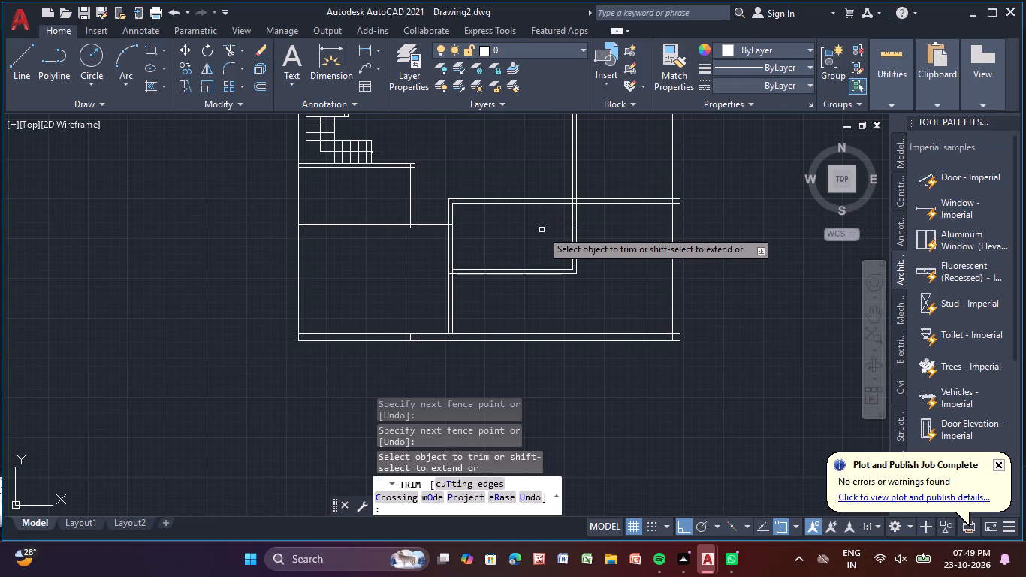
{"action": "key", "text": "Escape"}
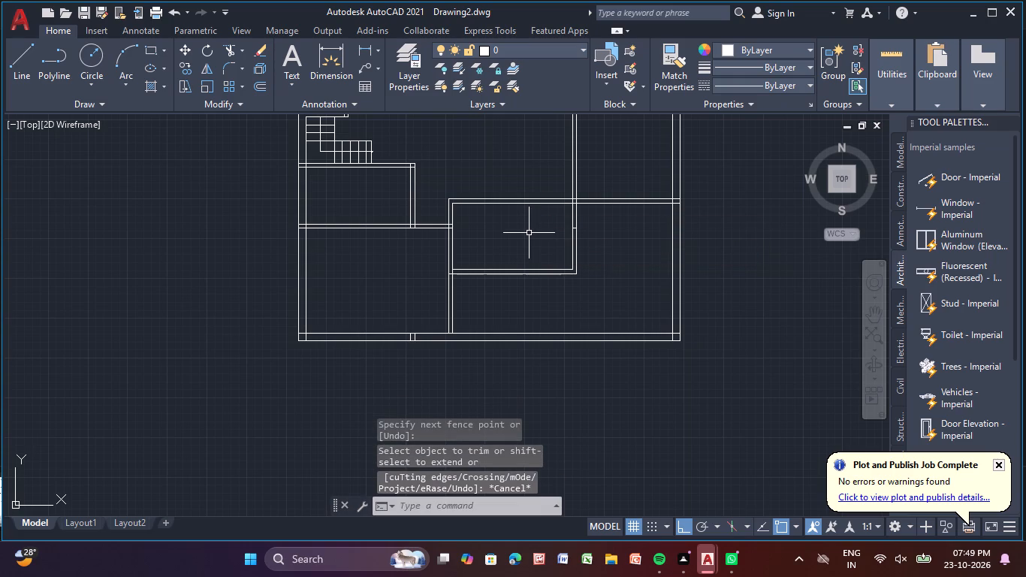
{"action": "type", "text": "ex"}
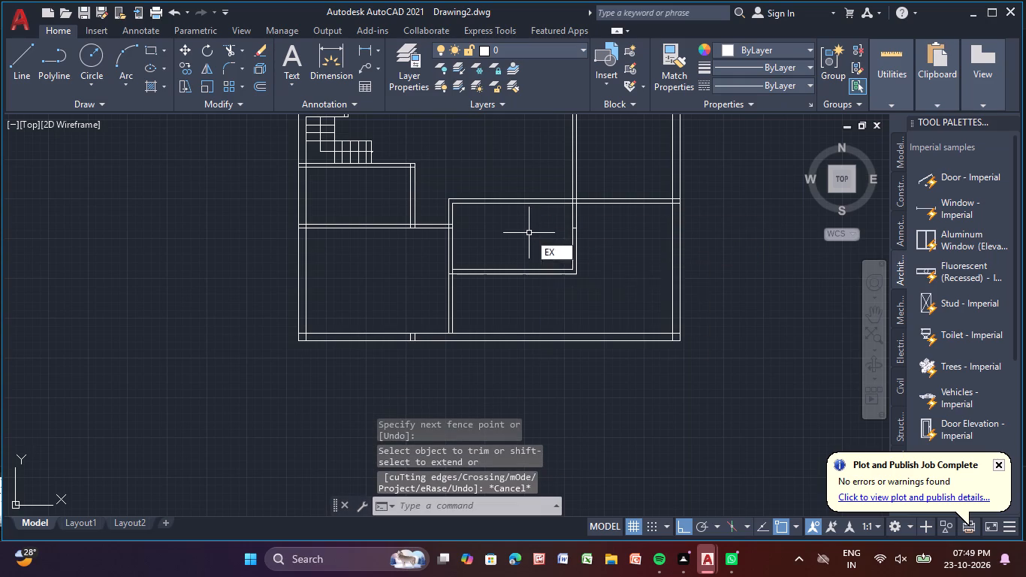
{"action": "left_click", "coordinate": [572, 265]}
{"action": "left_click", "coordinate": [451, 217]}
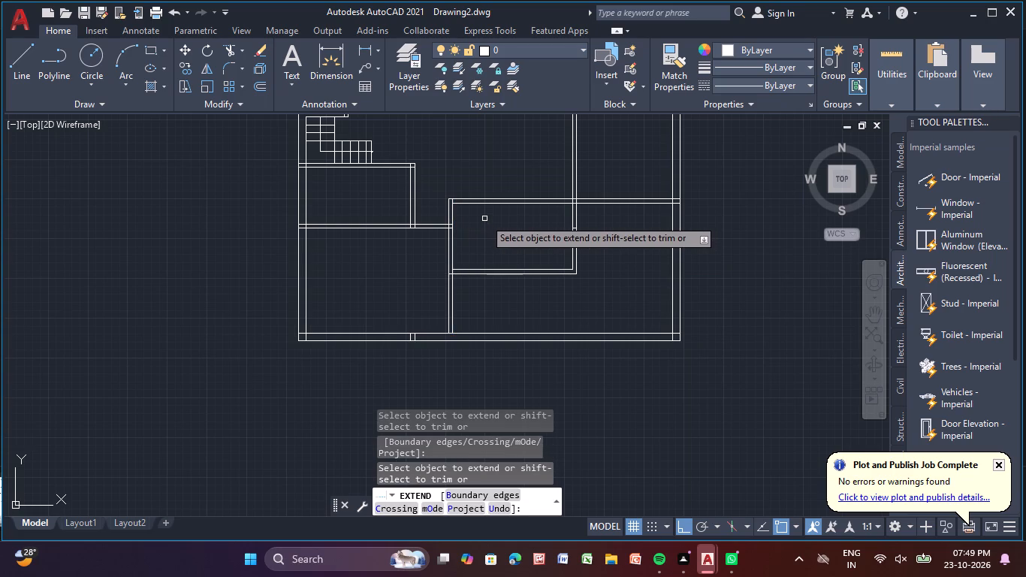
{"action": "key", "text": "Escape"}
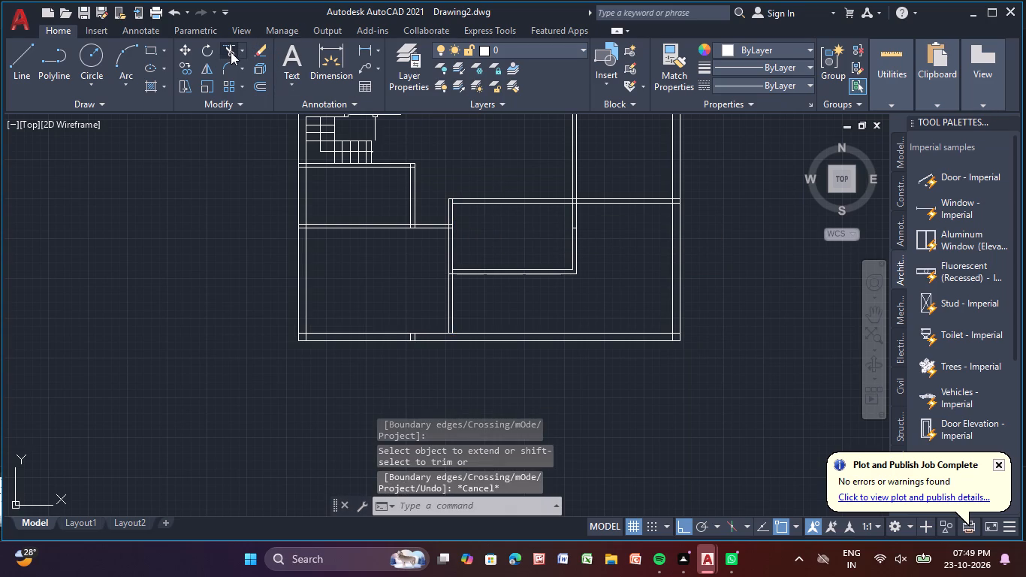
Trim away both lines of the lower central room's top wall between its left and right walls.
{"action": "left_click", "coordinate": [231, 52]}
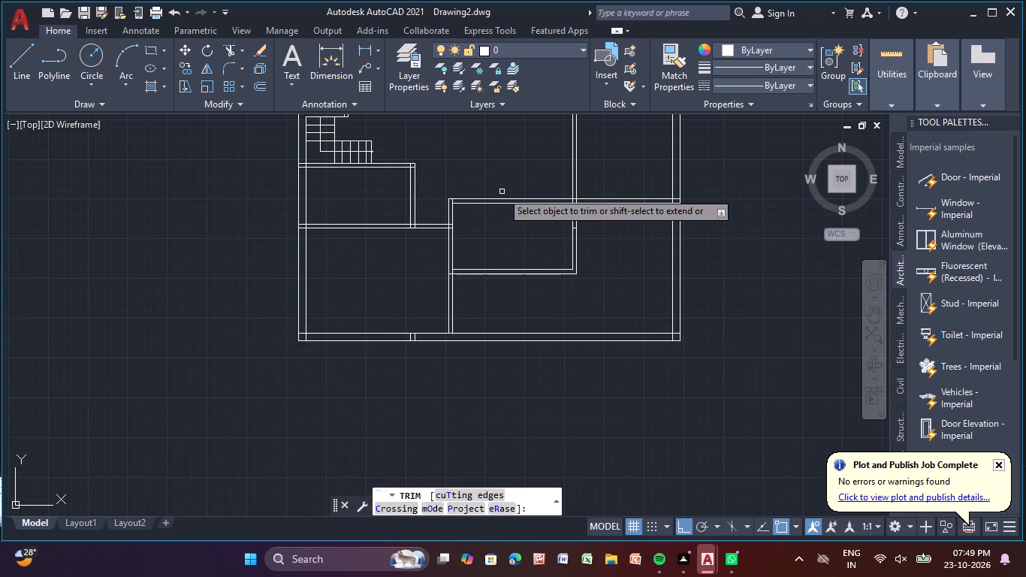
{"action": "left_click_drag", "start_coordinate": [502, 192], "coordinate": [502, 192]}
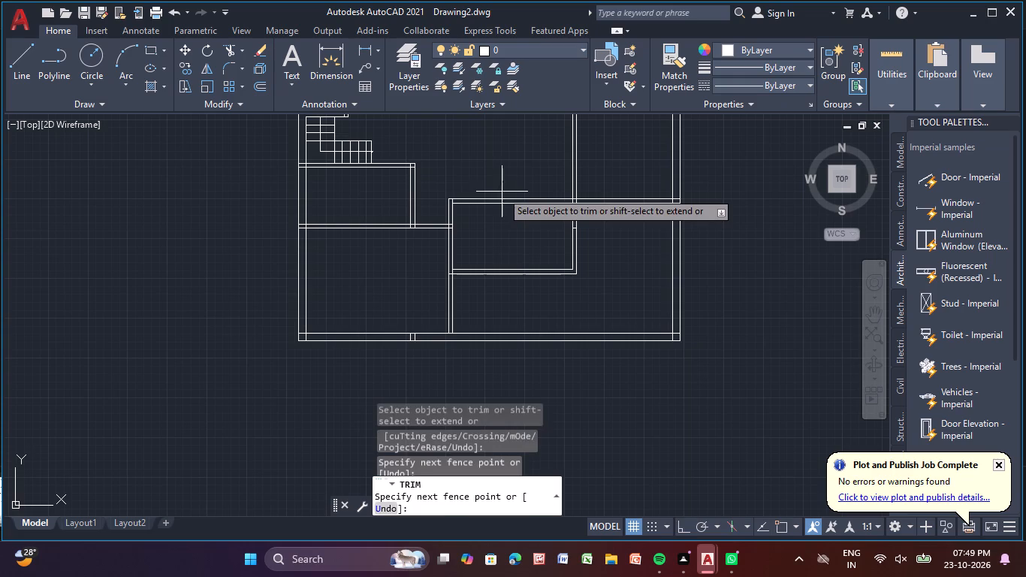
{"action": "left_click_drag", "start_coordinate": [502, 192], "coordinate": [496, 219]}
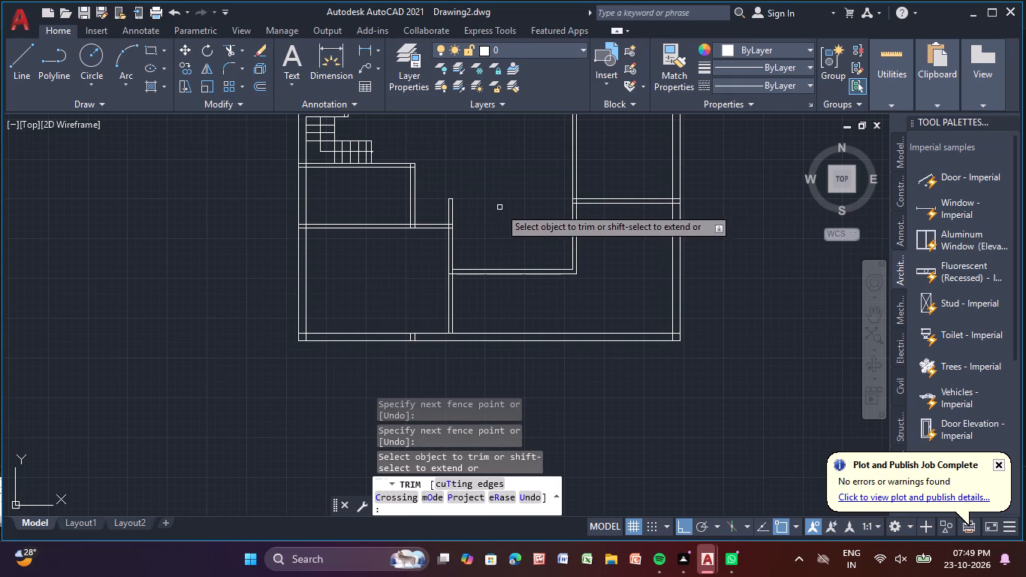
{"action": "key", "text": "Escape"}
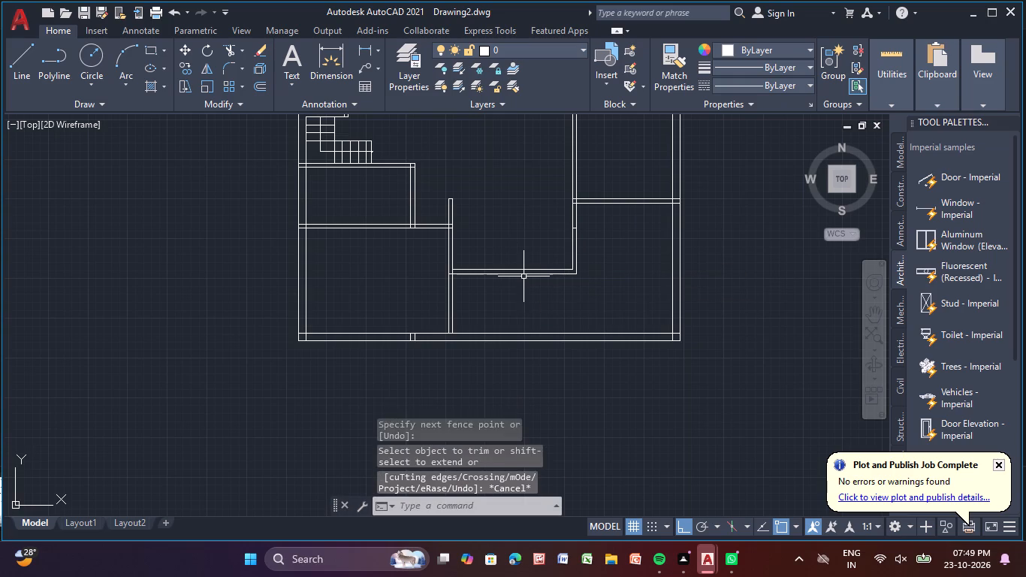
{"action": "key", "text": "Escape"}
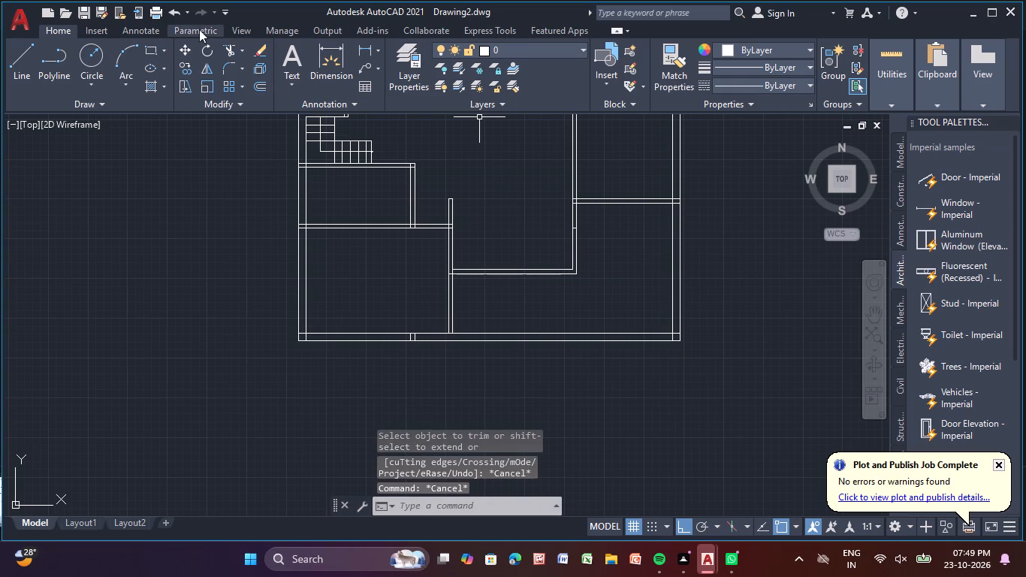
Trim the overlapping segments where the bottom-left room's top wall meets the lower central space's left wall.
{"action": "left_click", "coordinate": [228, 50]}
{"action": "scroll", "coordinate": [450, 234], "scroll_direction": "up", "scroll_amount": 2}
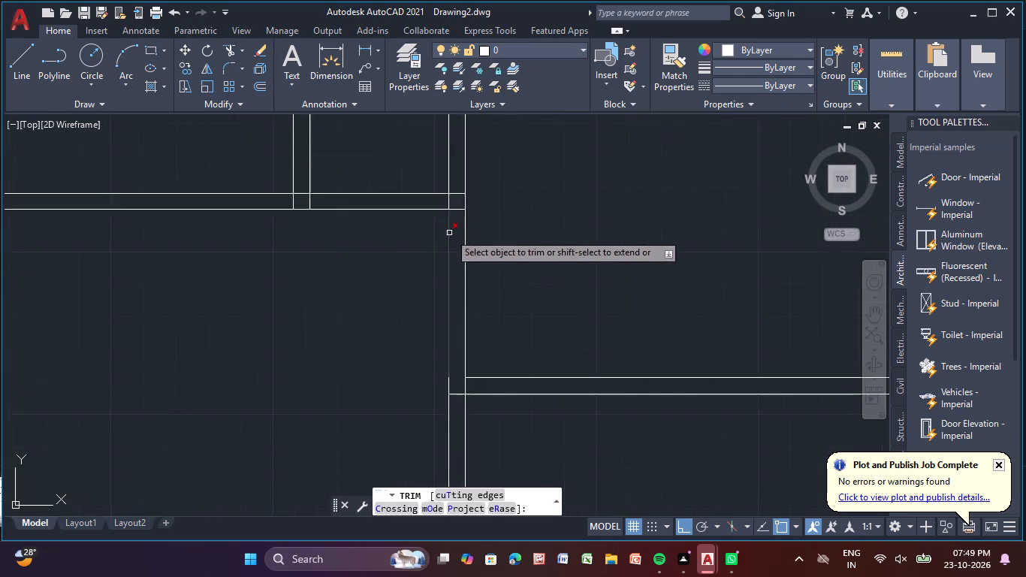
{"action": "scroll", "coordinate": [448, 233], "scroll_direction": "up", "scroll_amount": 4}
{"action": "left_click_drag", "start_coordinate": [460, 154], "coordinate": [451, 237]}
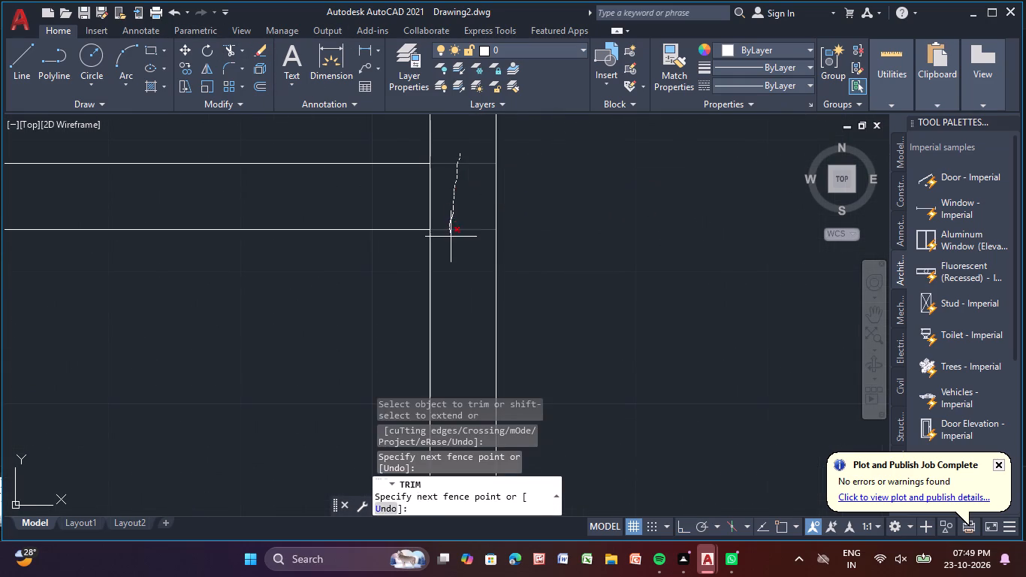
{"action": "left_click_drag", "start_coordinate": [451, 237], "coordinate": [451, 242]}
{"action": "left_click_drag", "start_coordinate": [432, 203], "coordinate": [404, 201]}
Trim the overlapping segments where the lower central space's bottom wall meets its left wall.
{"action": "scroll", "coordinate": [646, 254], "scroll_direction": "down", "scroll_amount": 4}
{"action": "middle_click_drag", "start_coordinate": [665, 304], "coordinate": [643, 258]}
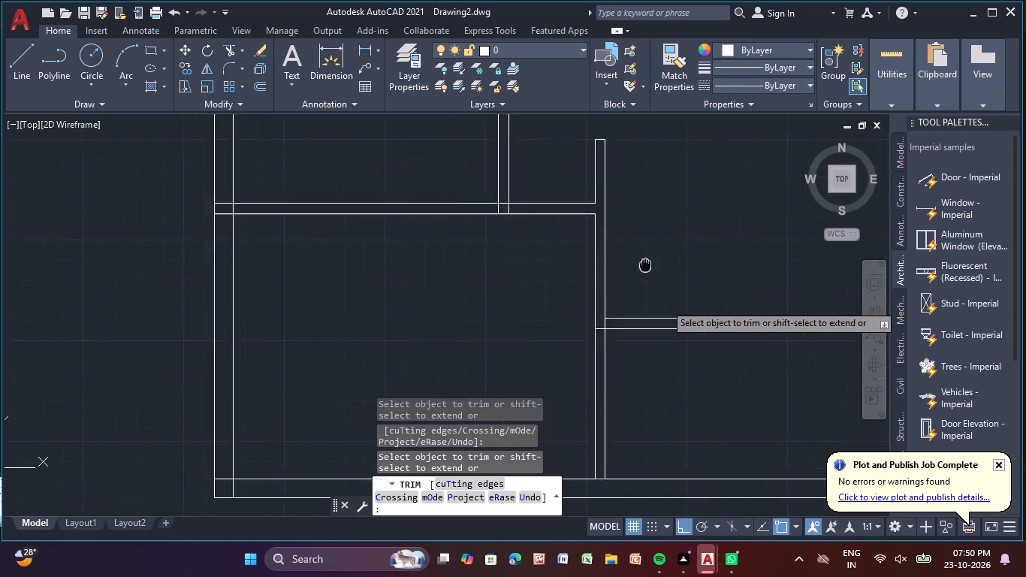
{"action": "middle_click_drag", "start_coordinate": [643, 258], "coordinate": [485, 157]}
{"action": "scroll", "coordinate": [433, 214], "scroll_direction": "up", "scroll_amount": 3}
{"action": "left_click_drag", "start_coordinate": [443, 226], "coordinate": [434, 254]}
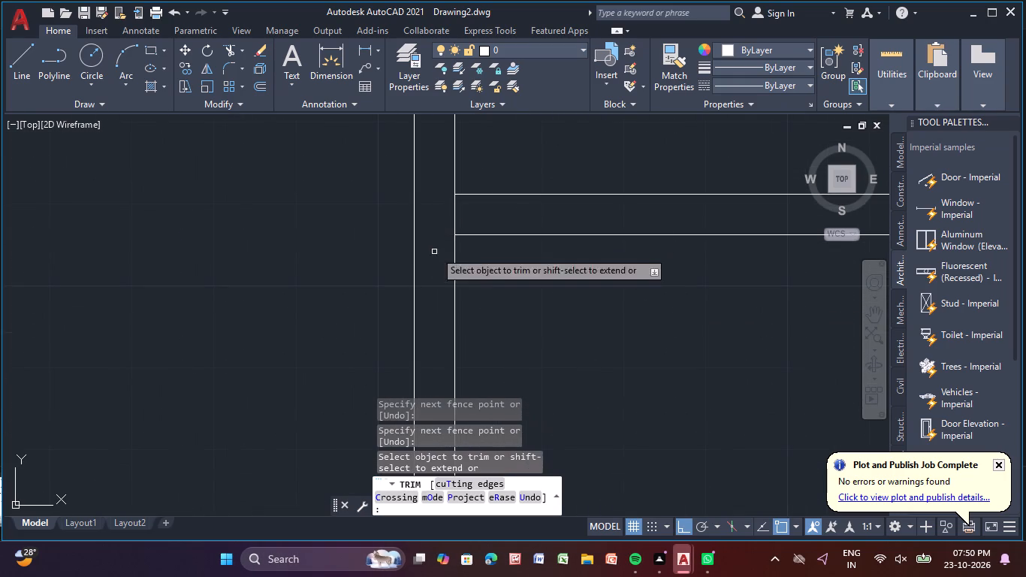
{"action": "left_click", "coordinate": [454, 217]}
Trim away the stray short line crossing the lower central space's right wall.
{"action": "scroll", "coordinate": [637, 240], "scroll_direction": "down", "scroll_amount": 4}
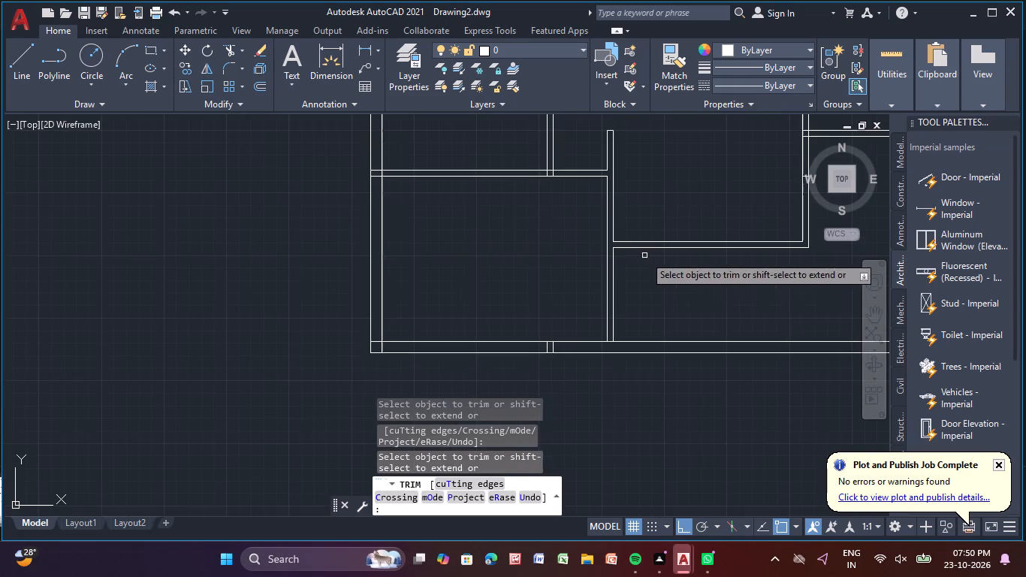
{"action": "middle_click_drag", "start_coordinate": [765, 282], "coordinate": [347, 395]}
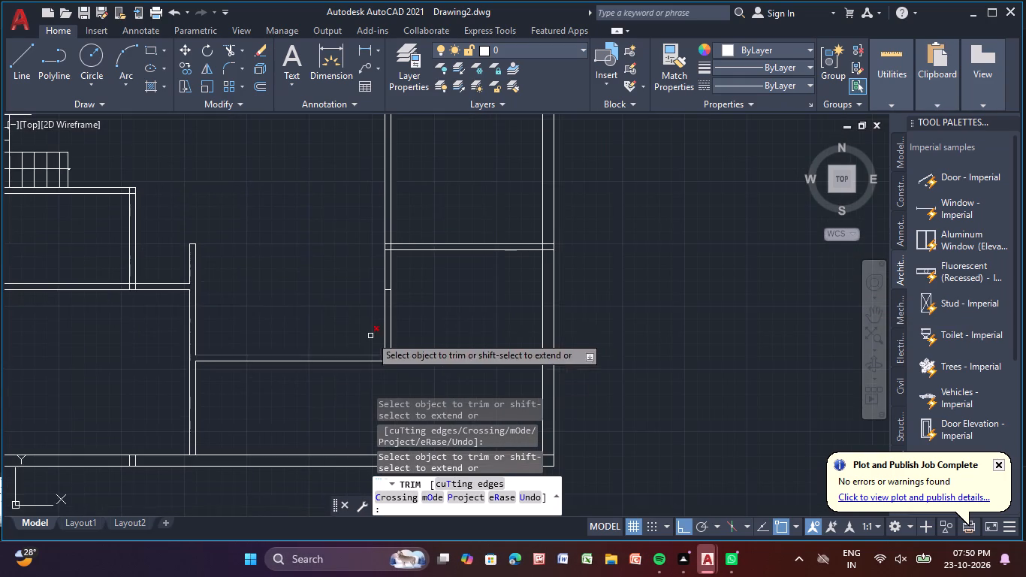
{"action": "scroll", "coordinate": [374, 317], "scroll_direction": "up", "scroll_amount": 3}
{"action": "left_click", "coordinate": [412, 223]}
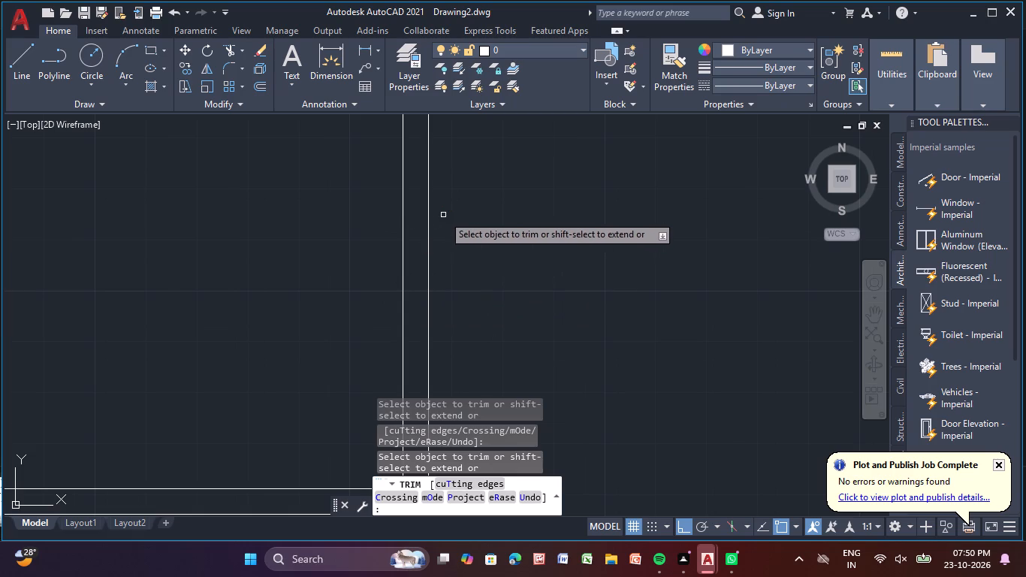
Trim the overlapping segments where the bottom-right room's top wall meets the lower central space's right wall.
{"action": "scroll", "coordinate": [481, 204], "scroll_direction": "down", "scroll_amount": 2}
{"action": "middle_click_drag", "start_coordinate": [491, 235], "coordinate": [484, 358]}
{"action": "scroll", "coordinate": [459, 276], "scroll_direction": "up", "scroll_amount": 3}
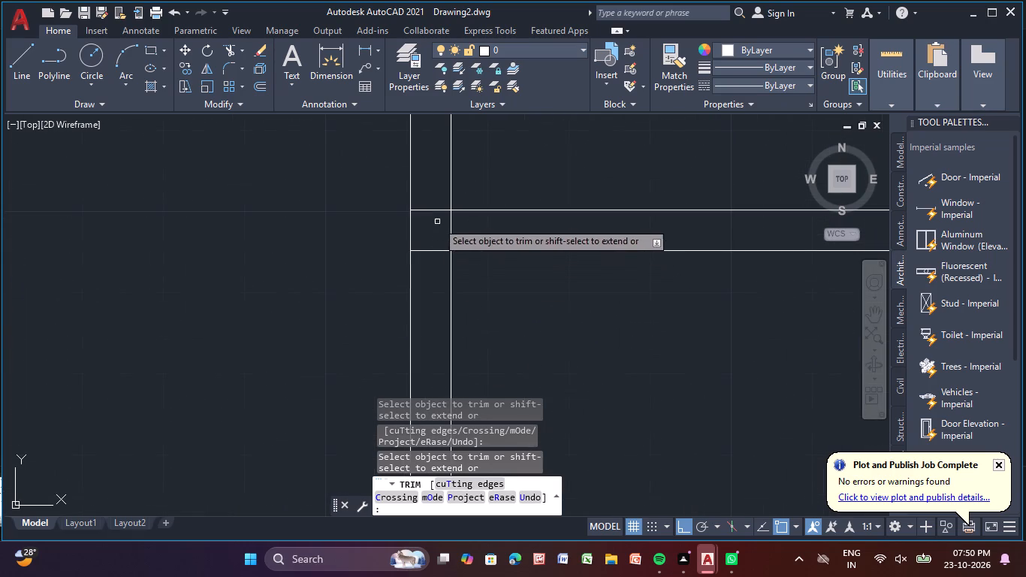
{"action": "left_click_drag", "start_coordinate": [434, 204], "coordinate": [434, 288]}
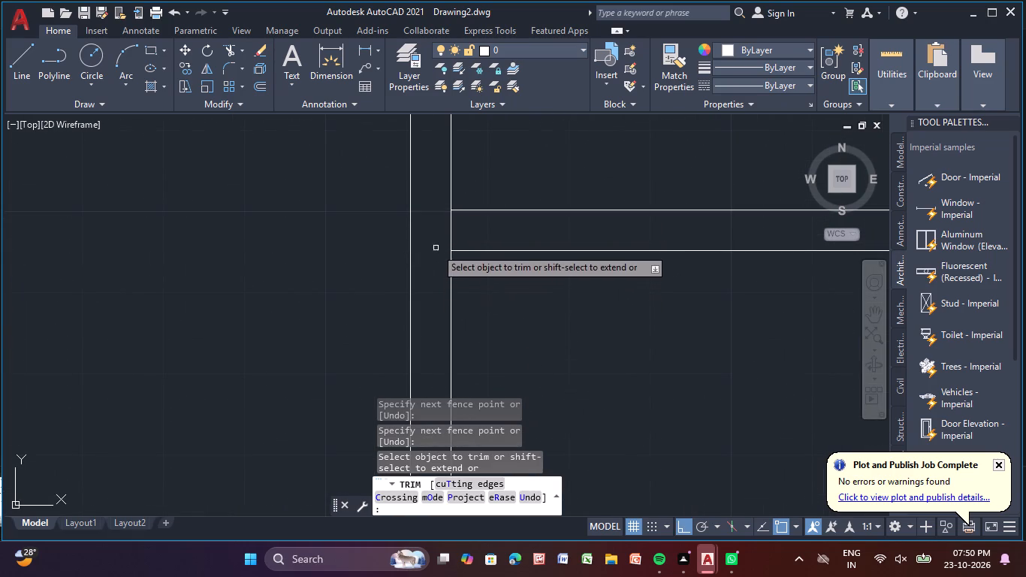
{"action": "left_click_drag", "start_coordinate": [448, 230], "coordinate": [477, 232]}
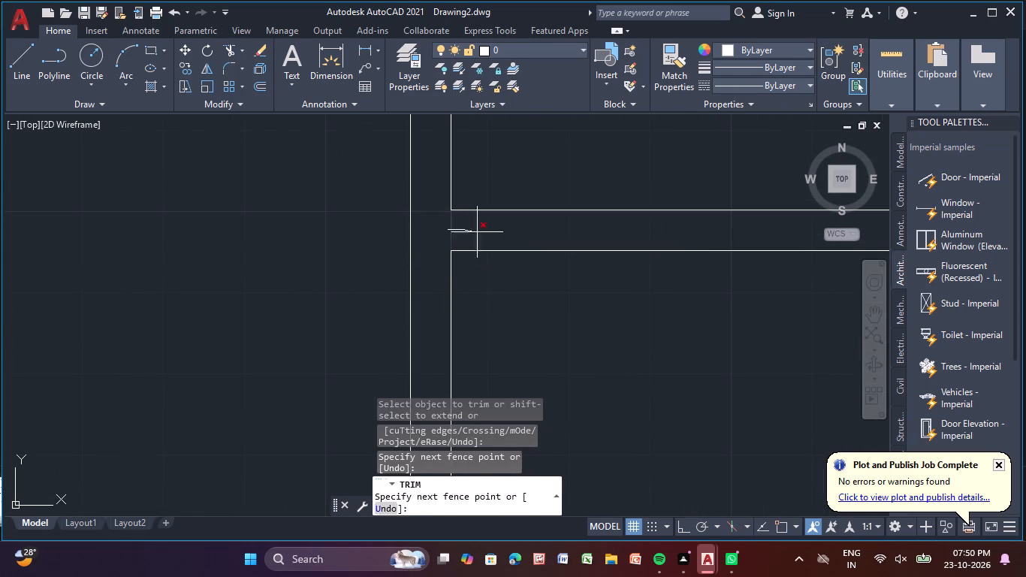
{"action": "left_click_drag", "start_coordinate": [477, 232], "coordinate": [479, 232]}
Trim the overlapping segments where the bottom-right room's top wall meets the right outer wall.
{"action": "scroll", "coordinate": [545, 264], "scroll_direction": "down", "scroll_amount": 3}
{"action": "scroll", "coordinate": [652, 316], "scroll_direction": "down", "scroll_amount": 2}
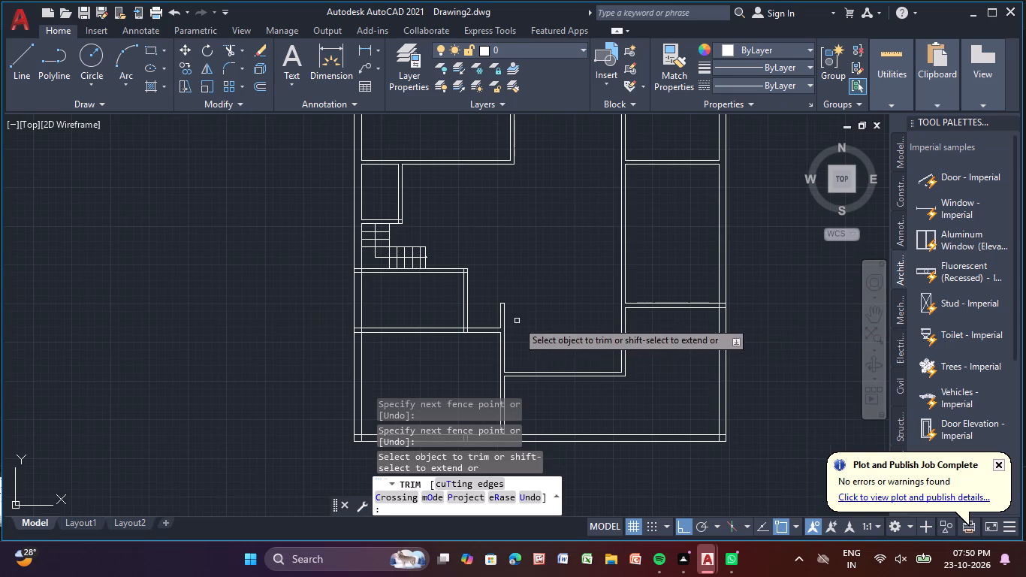
{"action": "middle_click_drag", "start_coordinate": [514, 321], "coordinate": [149, 242]}
{"action": "scroll", "coordinate": [388, 236], "scroll_direction": "up", "scroll_amount": 3}
{"action": "middle_click_drag", "start_coordinate": [326, 217], "coordinate": [367, 226]}
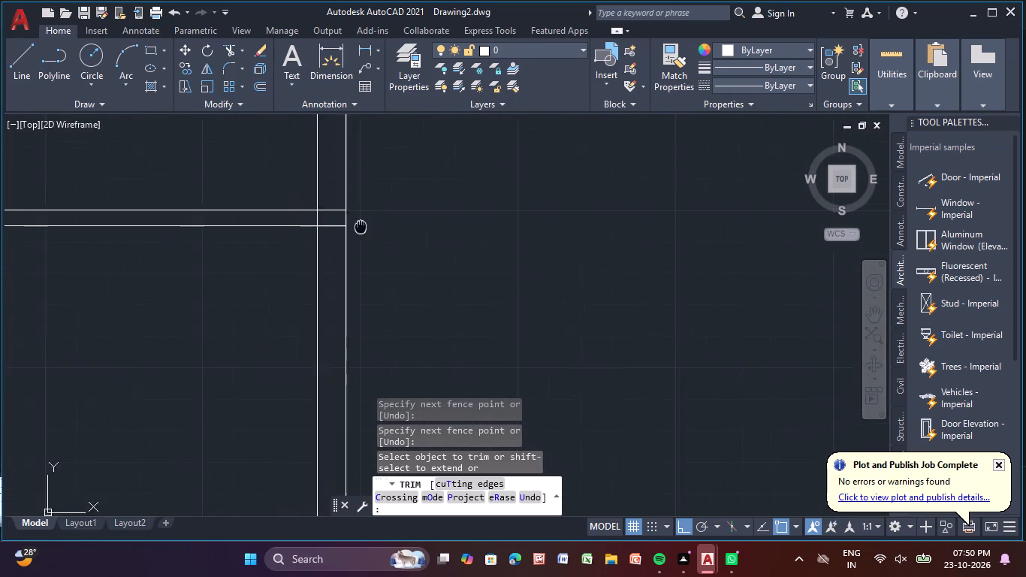
{"action": "middle_click_drag", "start_coordinate": [367, 226], "coordinate": [527, 270]}
{"action": "scroll", "coordinate": [499, 266], "scroll_direction": "up", "scroll_amount": 3}
{"action": "left_click_drag", "start_coordinate": [483, 211], "coordinate": [482, 334]}
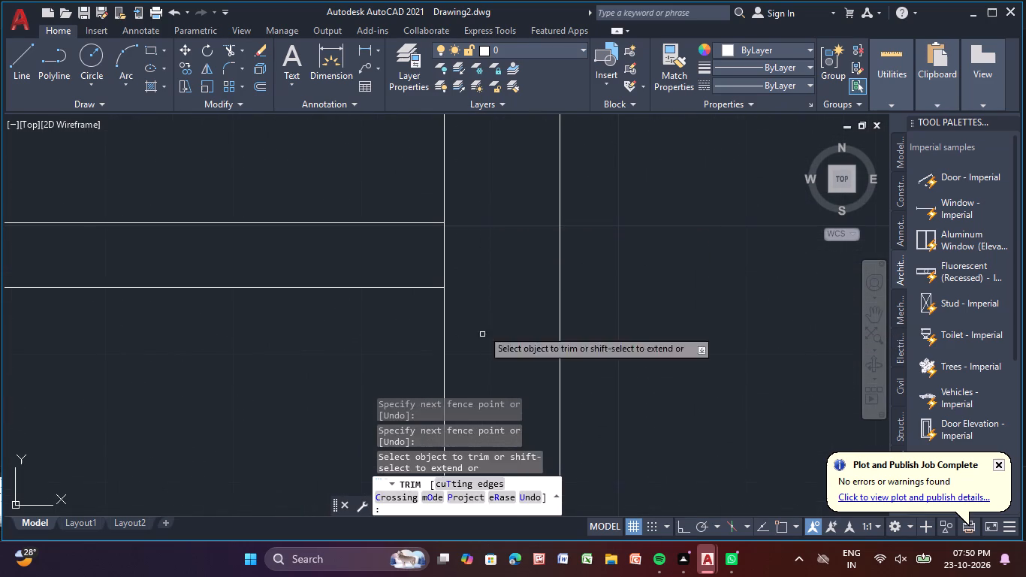
{"action": "left_click_drag", "start_coordinate": [455, 276], "coordinate": [403, 262]}
{"action": "scroll", "coordinate": [627, 285], "scroll_direction": "down", "scroll_amount": 7}
{"action": "middle_click_drag", "start_coordinate": [720, 406], "coordinate": [747, 263]}
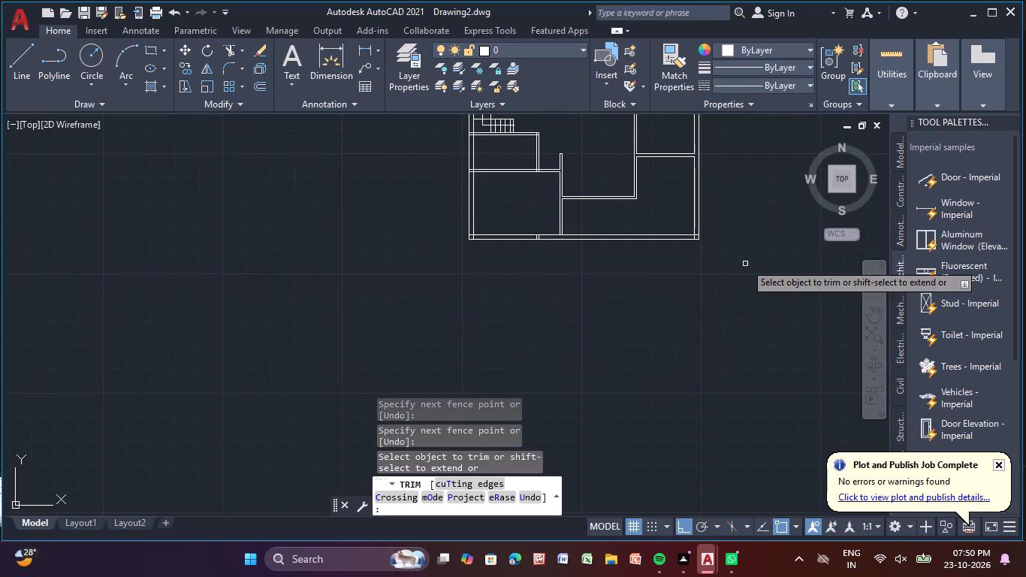
Trim the overlapping wall-line segments at the bottom-right corner of the outer wall.
{"action": "scroll", "coordinate": [735, 246], "scroll_direction": "up", "scroll_amount": 2}
{"action": "middle_click_drag", "start_coordinate": [735, 246], "coordinate": [741, 383]}
{"action": "scroll", "coordinate": [680, 366], "scroll_direction": "up", "scroll_amount": 4}
{"action": "middle_click_drag", "start_coordinate": [672, 358], "coordinate": [672, 357]}
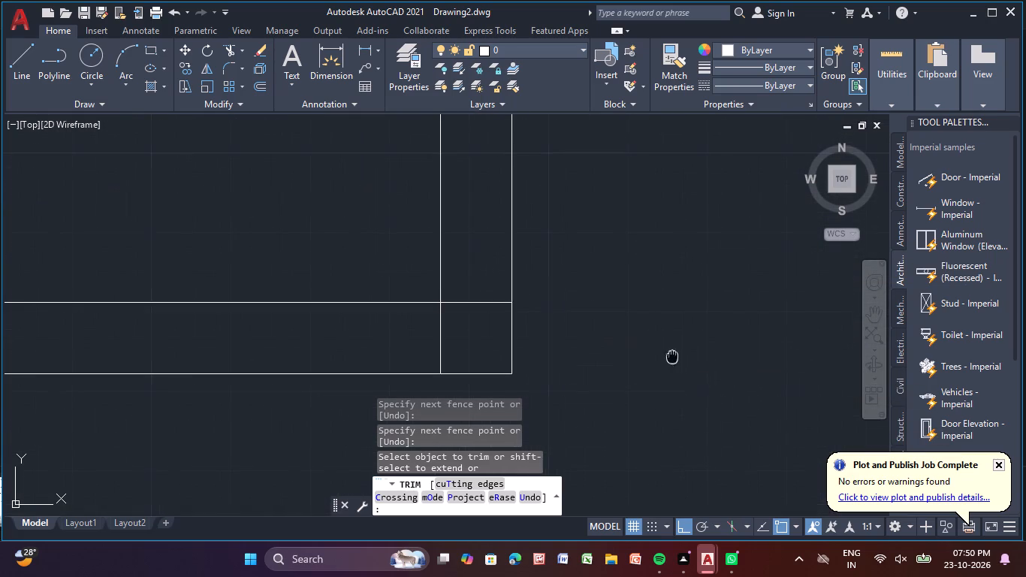
{"action": "middle_click_drag", "start_coordinate": [672, 357], "coordinate": [823, 328]}
{"action": "left_click_drag", "start_coordinate": [638, 255], "coordinate": [460, 305]}
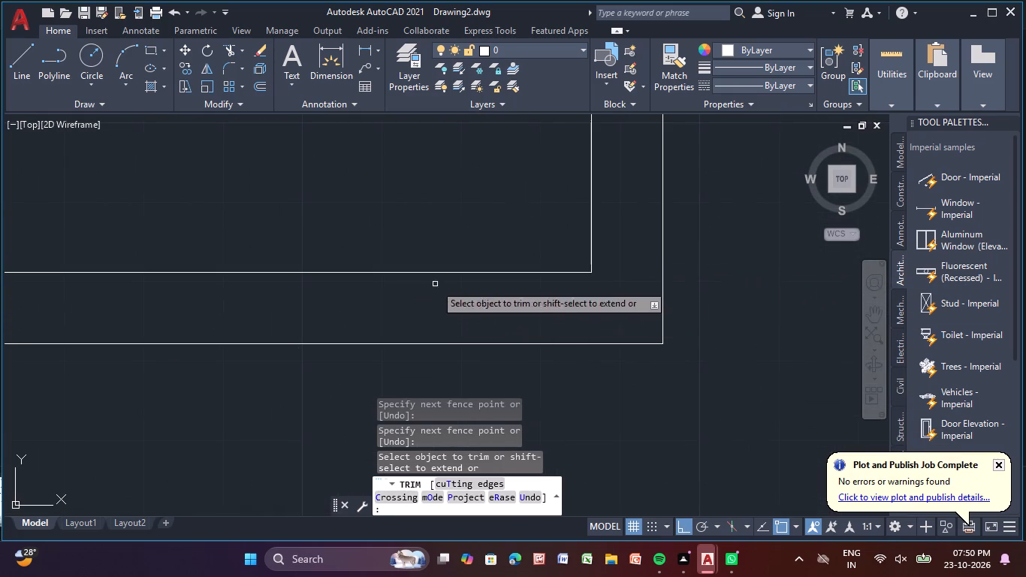
Trim away the two stray short lines crossing the bottom outer wall below the lower-left room.
{"action": "scroll", "coordinate": [539, 324], "scroll_direction": "down", "scroll_amount": 4}
{"action": "scroll", "coordinate": [567, 379], "scroll_direction": "down", "scroll_amount": 1}
{"action": "middle_click_drag", "start_coordinate": [567, 379], "coordinate": [887, 393]}
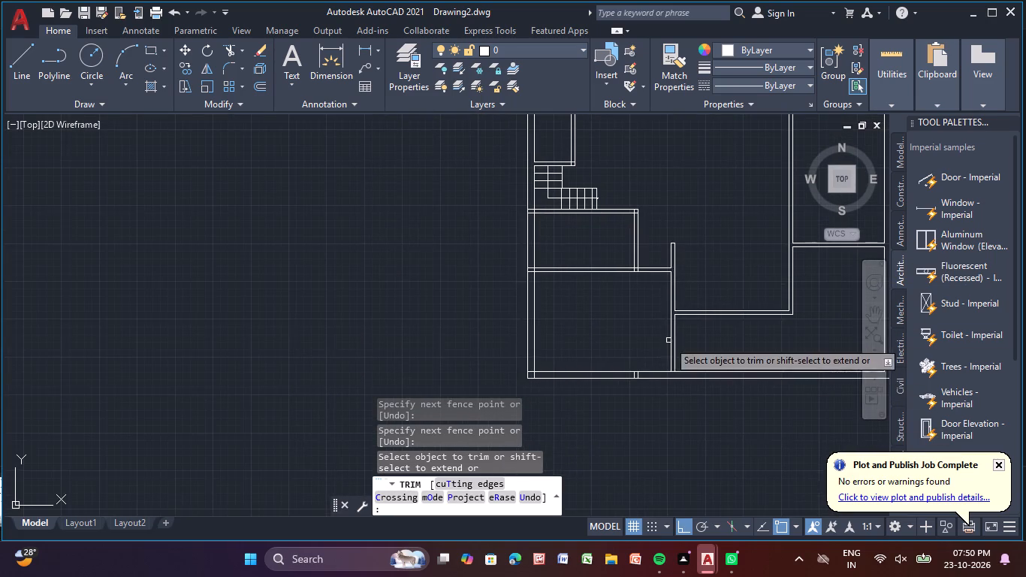
{"action": "scroll", "coordinate": [670, 374], "scroll_direction": "up", "scroll_amount": 1}
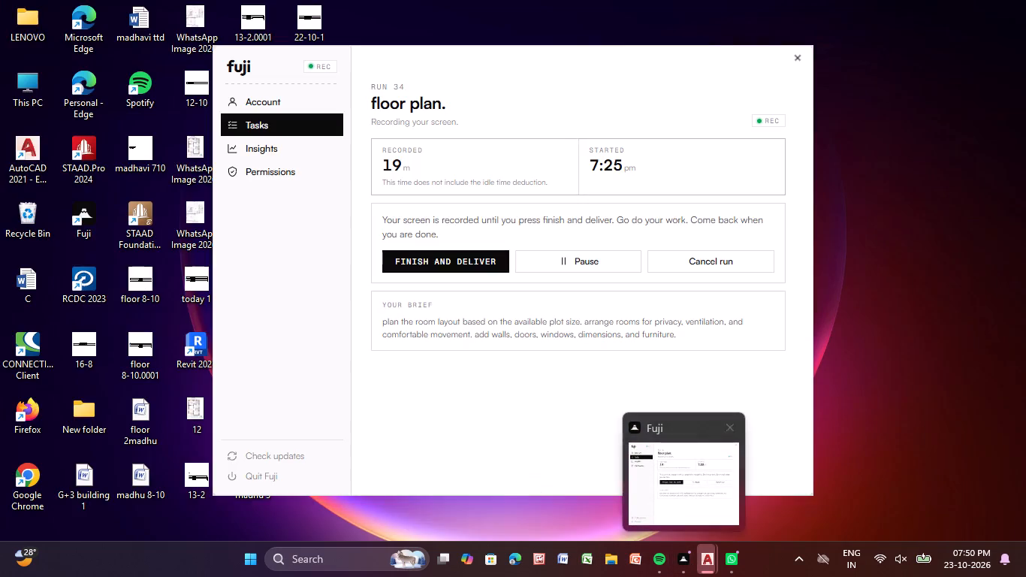
{"action": "scroll", "coordinate": [654, 359], "scroll_direction": "up", "scroll_amount": 1}
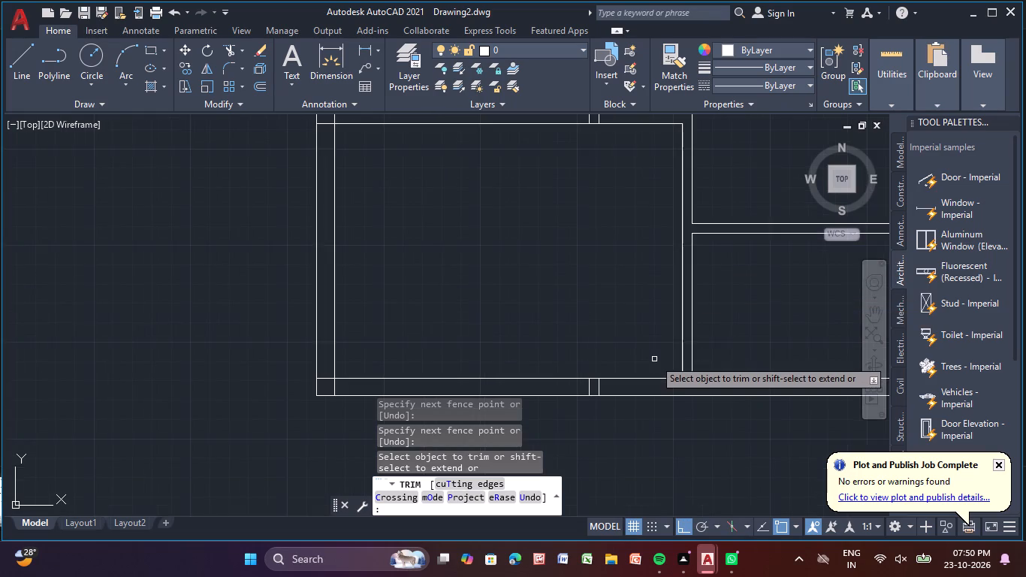
{"action": "middle_click_drag", "start_coordinate": [654, 358], "coordinate": [680, 219]}
{"action": "scroll", "coordinate": [618, 258], "scroll_direction": "up", "scroll_amount": 3}
{"action": "left_click_drag", "start_coordinate": [575, 228], "coordinate": [683, 218]}
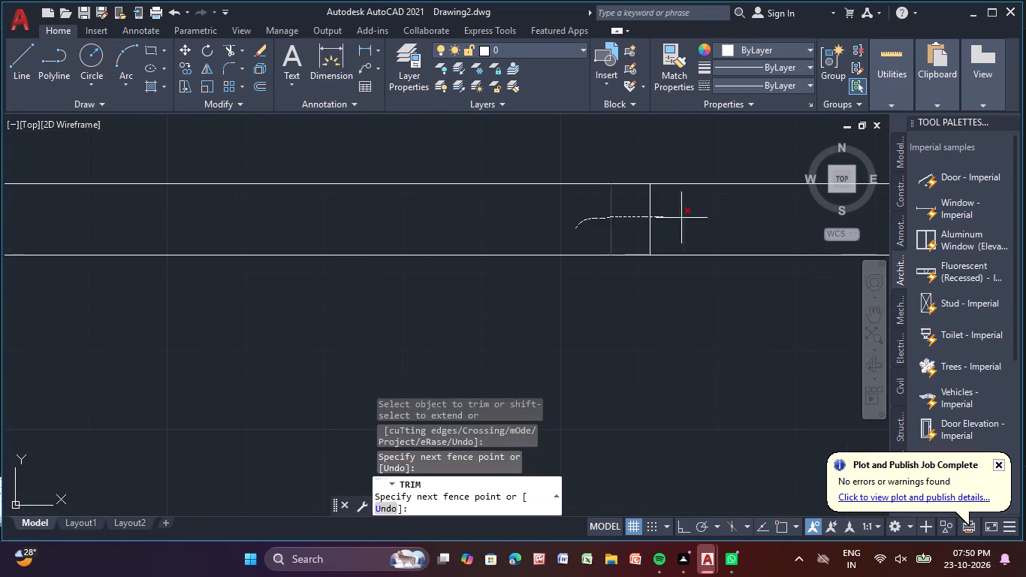
{"action": "left_click_drag", "start_coordinate": [683, 218], "coordinate": [688, 218]}
Trim the bottom outer wall's inner line where the lower-left room's right wall meets it.
{"action": "scroll", "coordinate": [693, 215], "scroll_direction": "down", "scroll_amount": 4}
{"action": "middle_click", "coordinate": [602, 192]}
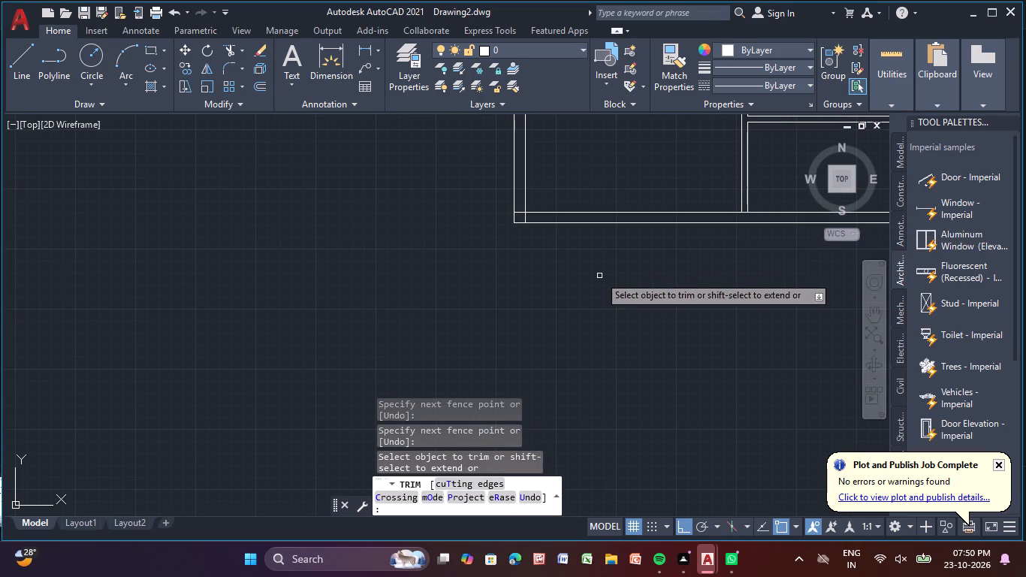
{"action": "scroll", "coordinate": [733, 213], "scroll_direction": "up", "scroll_amount": 3}
{"action": "left_click", "coordinate": [776, 204]}
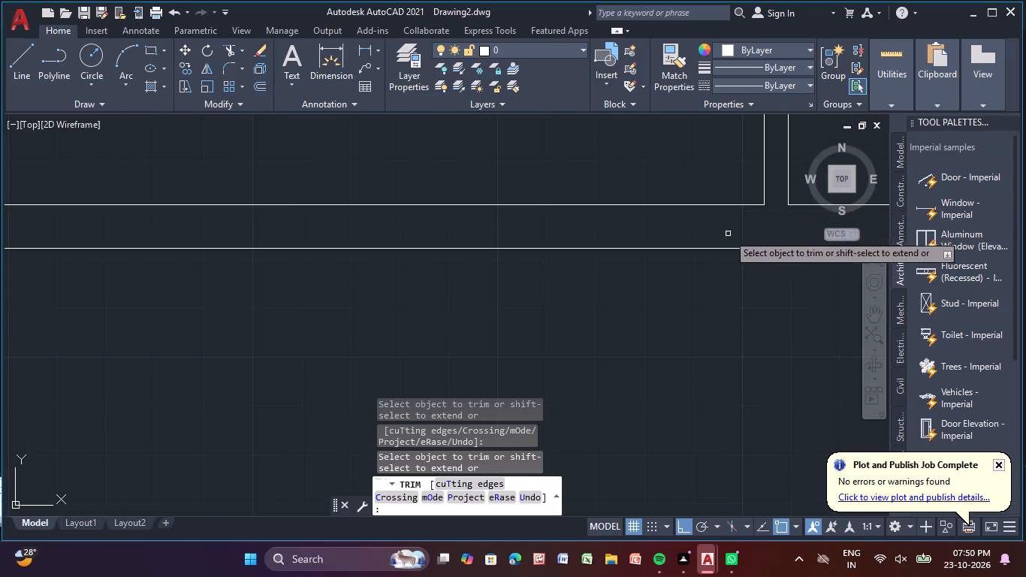
Trim the overlapping wall-line segments at the bottom-left corner of the outer wall.
{"action": "scroll", "coordinate": [406, 137], "scroll_direction": "down", "scroll_amount": 4}
{"action": "middle_click_drag", "start_coordinate": [406, 138], "coordinate": [602, 283]}
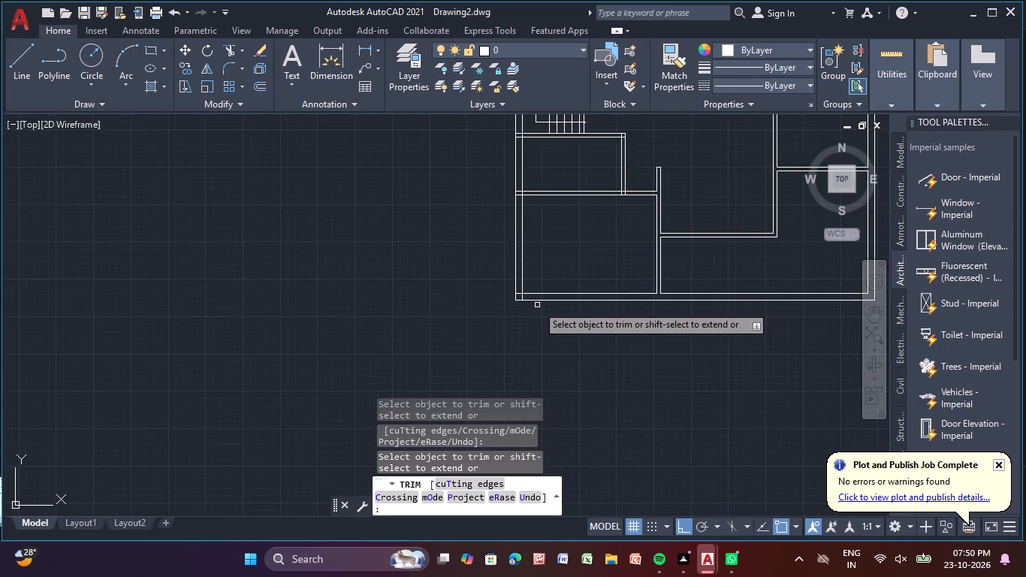
{"action": "scroll", "coordinate": [537, 305], "scroll_direction": "up", "scroll_amount": 4}
{"action": "left_click_drag", "start_coordinate": [478, 268], "coordinate": [569, 306]}
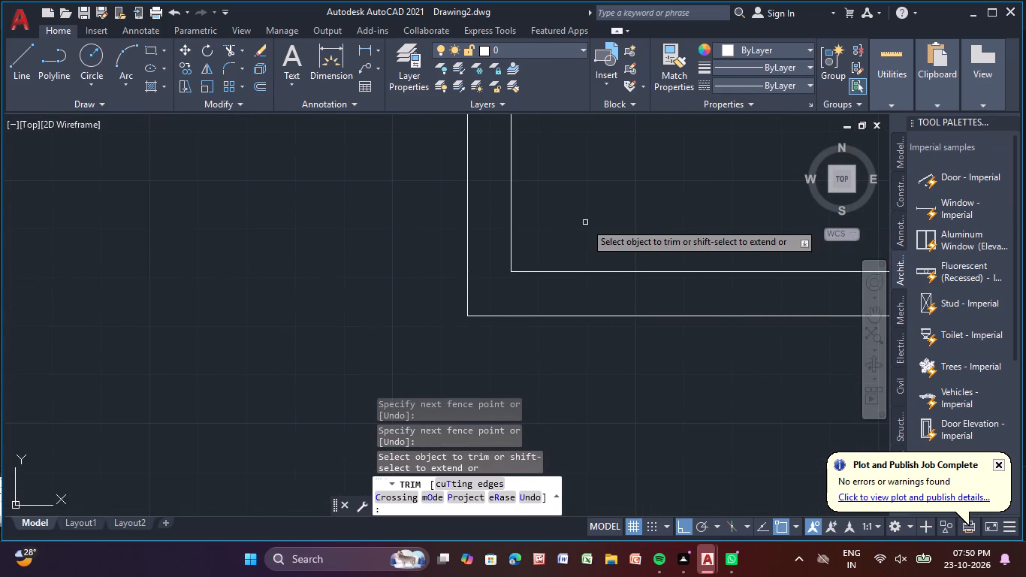
Trim the overlapping segments where the lower-left room's top wall meets the left outer wall.
{"action": "scroll", "coordinate": [586, 203], "scroll_direction": "down", "scroll_amount": 3}
{"action": "middle_click_drag", "start_coordinate": [587, 201], "coordinate": [560, 547]}
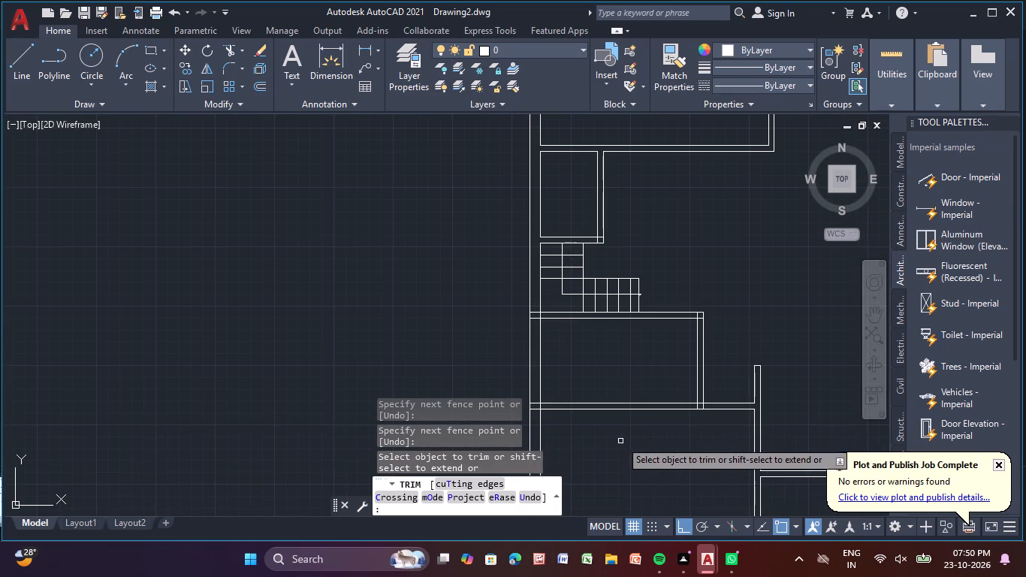
{"action": "middle_click_drag", "start_coordinate": [620, 439], "coordinate": [704, 304]}
{"action": "scroll", "coordinate": [606, 270], "scroll_direction": "up", "scroll_amount": 4}
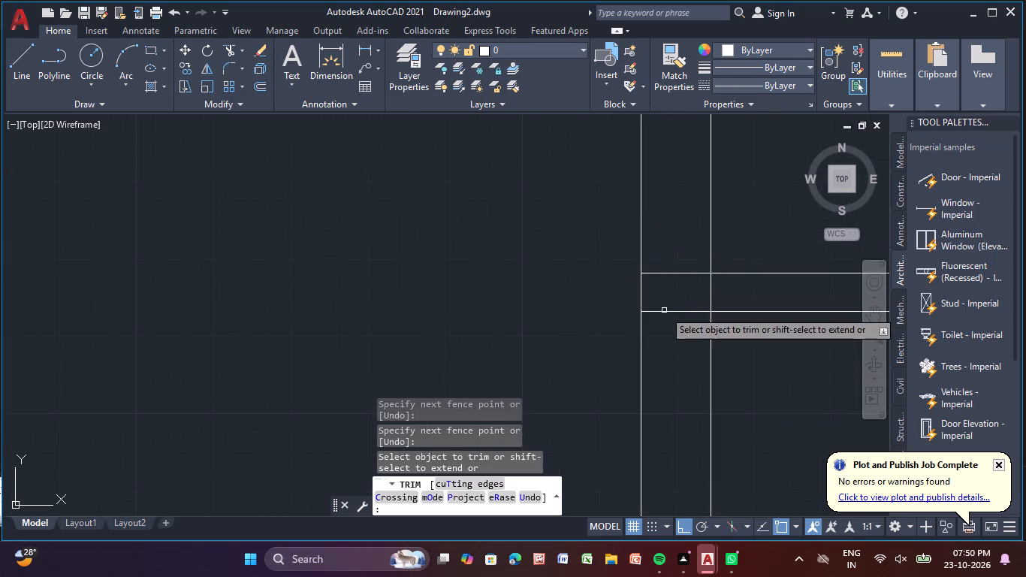
{"action": "middle_click_drag", "start_coordinate": [665, 316], "coordinate": [549, 305]}
{"action": "scroll", "coordinate": [565, 246], "scroll_direction": "up", "scroll_amount": 2}
{"action": "left_click_drag", "start_coordinate": [561, 266], "coordinate": [558, 382]}
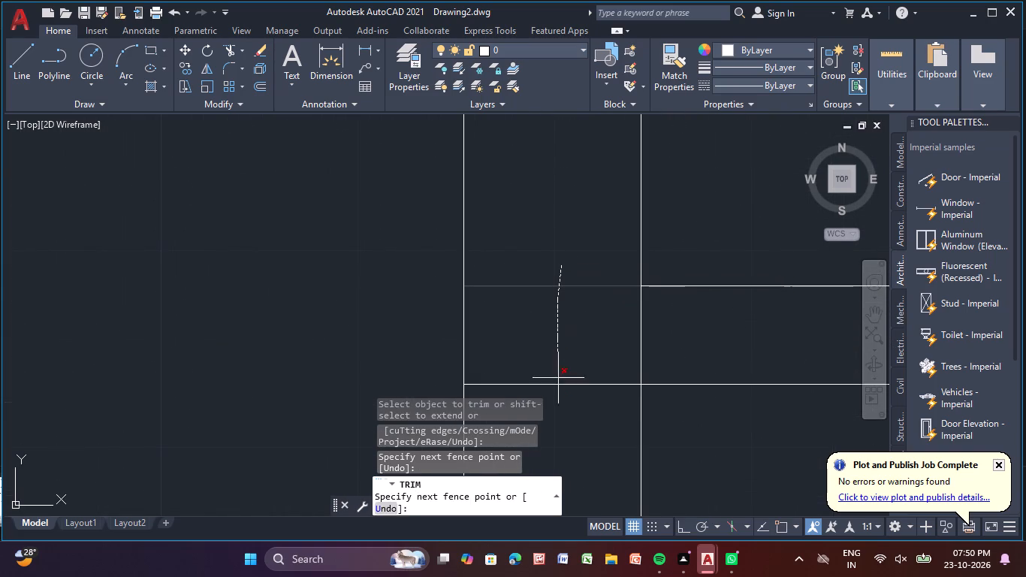
{"action": "left_click_drag", "start_coordinate": [558, 382], "coordinate": [556, 437]}
{"action": "left_click_drag", "start_coordinate": [590, 346], "coordinate": [696, 355]}
Trim the overlapping segments where the right wall of the room below the staircase meets the lower-left room's top wall.
{"action": "scroll", "coordinate": [781, 353], "scroll_direction": "down", "scroll_amount": 5}
{"action": "middle_click_drag", "start_coordinate": [800, 382], "coordinate": [385, 300]}
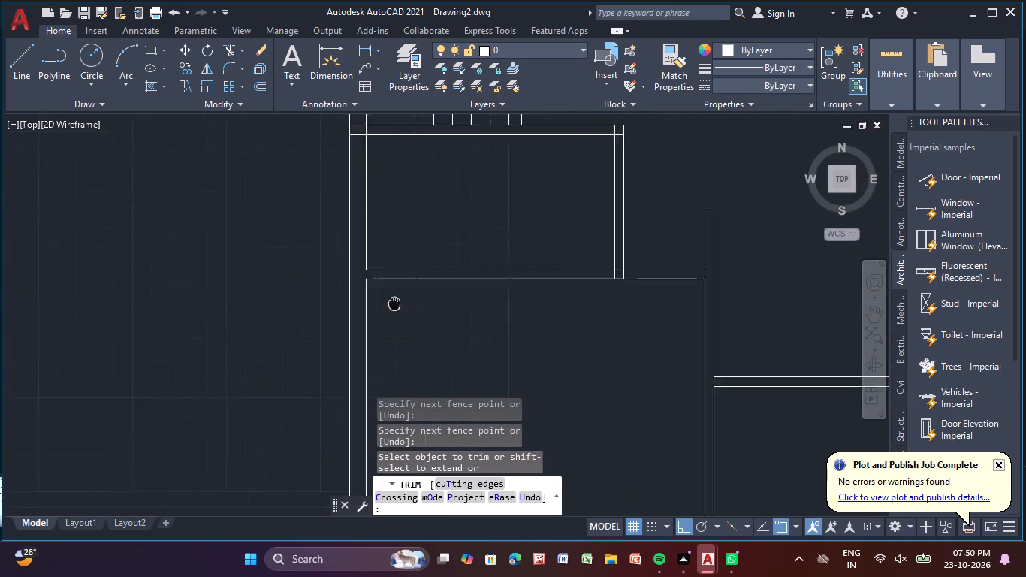
{"action": "middle_click_drag", "start_coordinate": [385, 300], "coordinate": [297, 283]}
{"action": "scroll", "coordinate": [527, 270], "scroll_direction": "up", "scroll_amount": 4}
{"action": "middle_click_drag", "start_coordinate": [487, 234], "coordinate": [471, 324]}
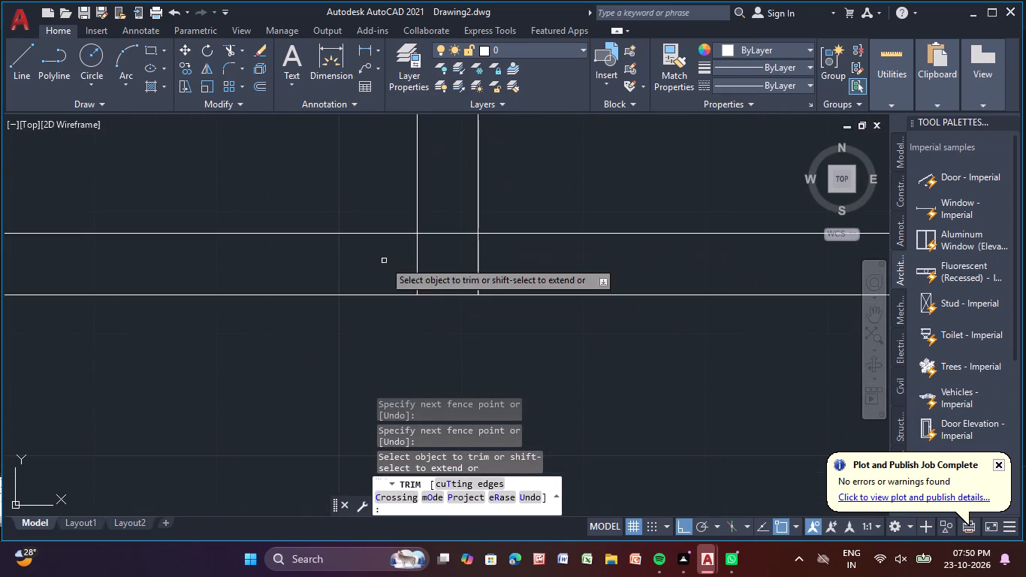
{"action": "left_click_drag", "start_coordinate": [374, 254], "coordinate": [504, 273]}
{"action": "left_click", "coordinate": [453, 234]}
Trim the overlapping segments where the wall just below the staircase meets the left outer wall.
{"action": "scroll", "coordinate": [446, 214], "scroll_direction": "down", "scroll_amount": 3}
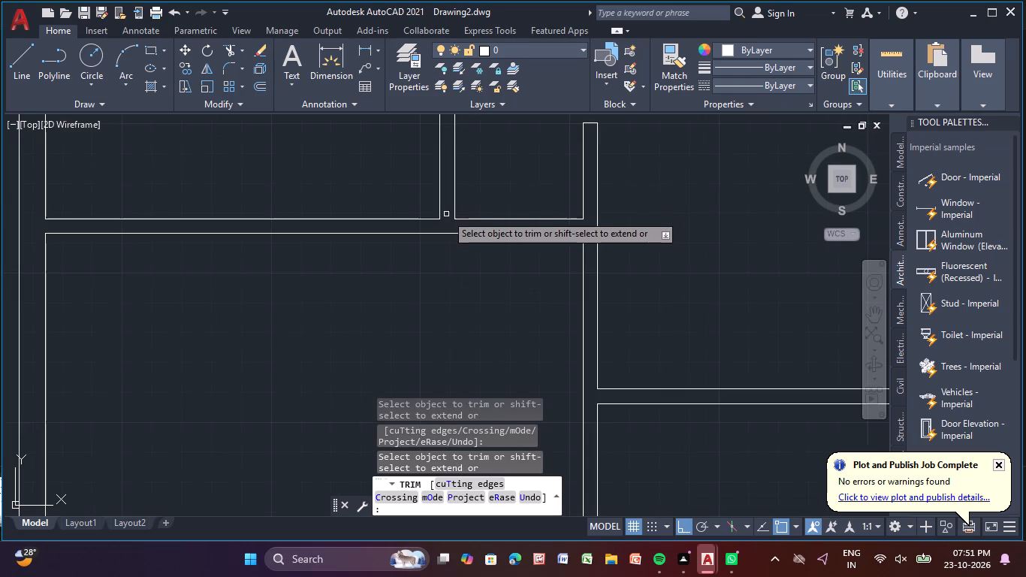
{"action": "middle_click_drag", "start_coordinate": [484, 189], "coordinate": [568, 539]}
{"action": "middle_click_drag", "start_coordinate": [571, 484], "coordinate": [620, 424]}
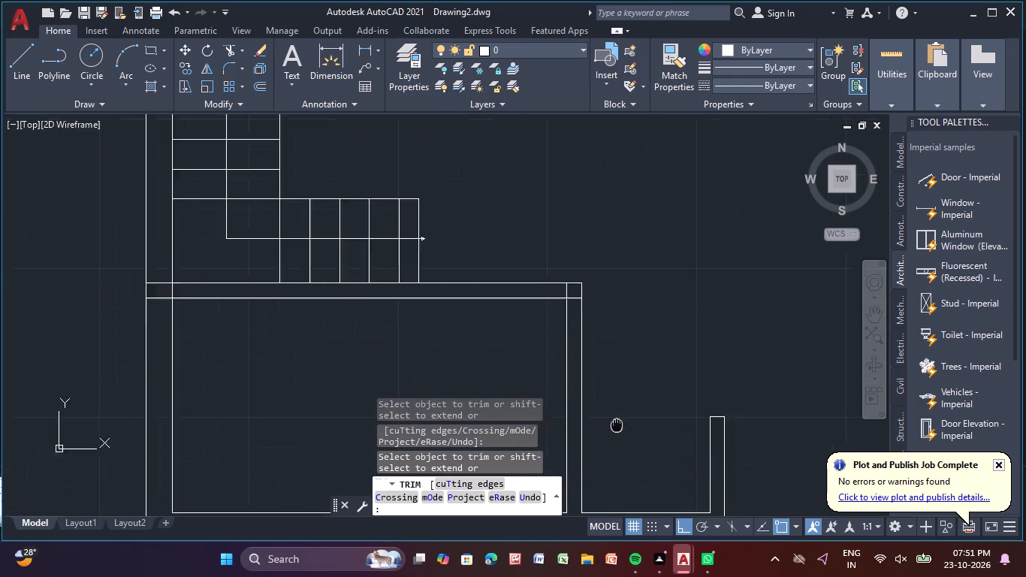
{"action": "middle_click_drag", "start_coordinate": [620, 424], "coordinate": [733, 432]}
{"action": "middle_click_drag", "start_coordinate": [418, 354], "coordinate": [560, 355]}
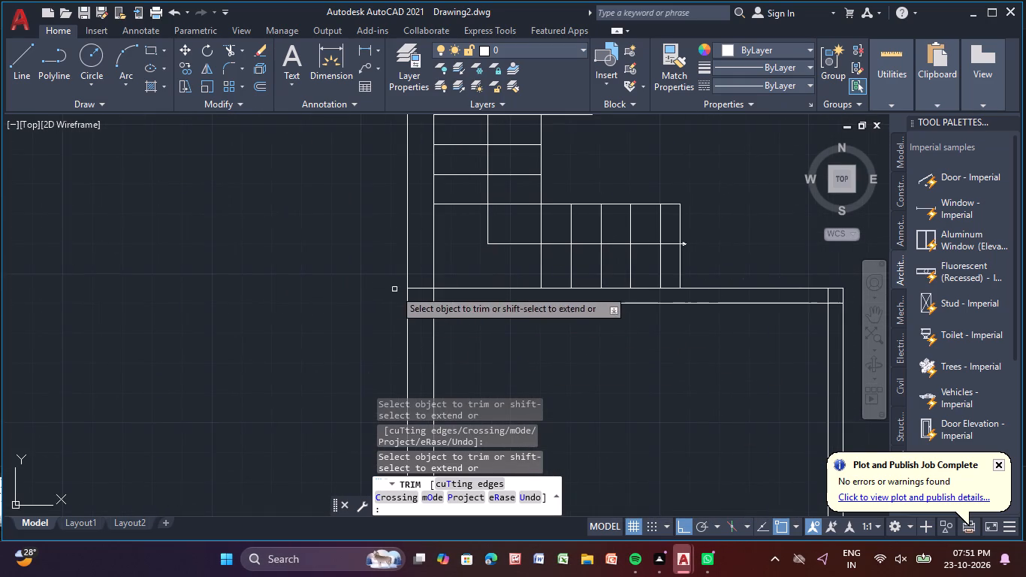
{"action": "scroll", "coordinate": [438, 301], "scroll_direction": "up", "scroll_amount": 3}
{"action": "left_click_drag", "start_coordinate": [350, 225], "coordinate": [337, 341]}
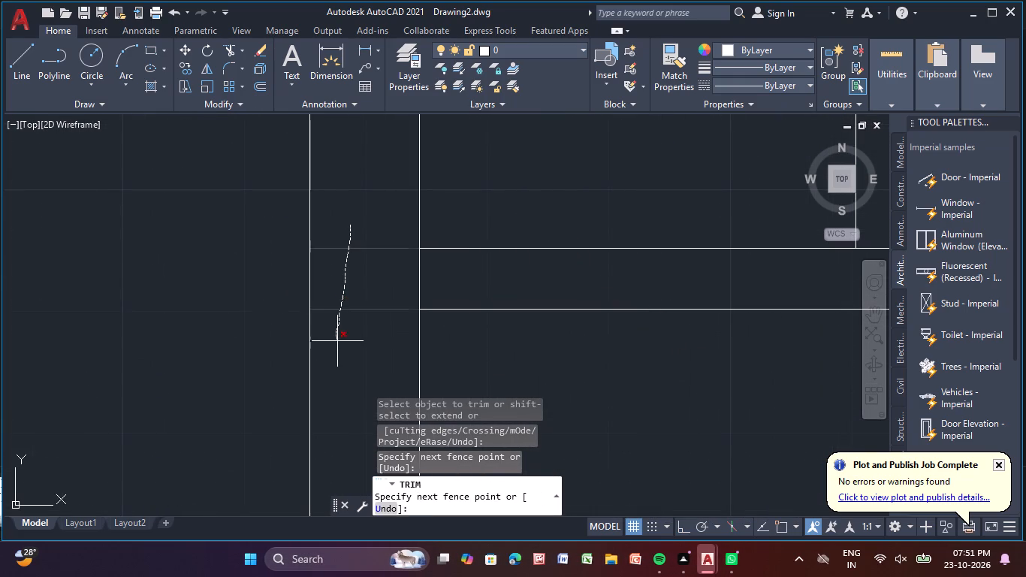
{"action": "left_click_drag", "start_coordinate": [337, 341], "coordinate": [337, 340]}
{"action": "left_click_drag", "start_coordinate": [364, 306], "coordinate": [524, 292]}
Trim the overlapping segments at the top-right corner of the room below the staircase and end the Trim command.
{"action": "scroll", "coordinate": [662, 361], "scroll_direction": "down", "scroll_amount": 3}
{"action": "middle_click_drag", "start_coordinate": [668, 366], "coordinate": [194, 331]}
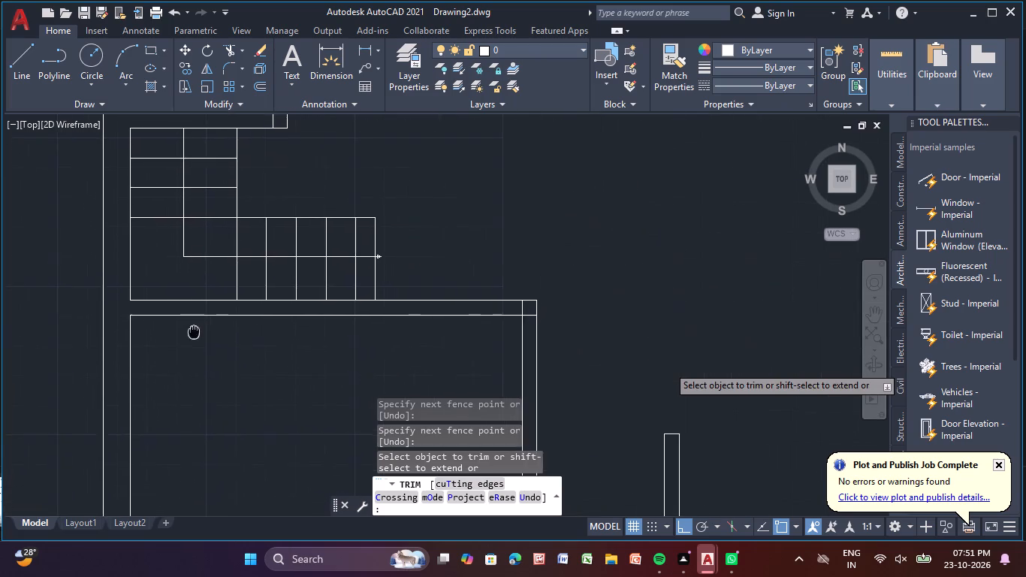
{"action": "middle_click_drag", "start_coordinate": [194, 331], "coordinate": [206, 322]}
{"action": "scroll", "coordinate": [539, 311], "scroll_direction": "up", "scroll_amount": 3}
{"action": "left_click_drag", "start_coordinate": [484, 254], "coordinate": [543, 267]}
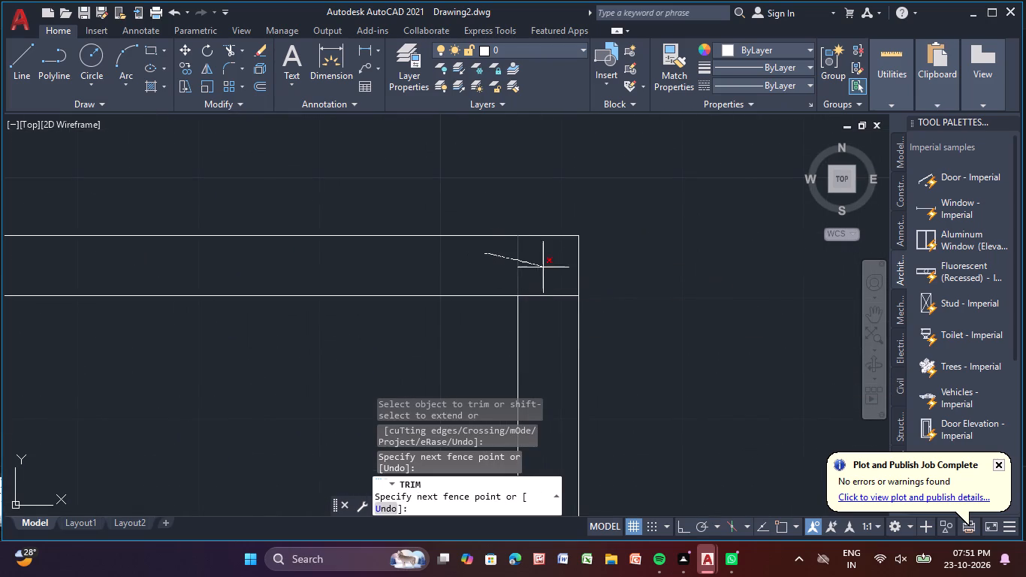
{"action": "left_click_drag", "start_coordinate": [543, 267], "coordinate": [557, 375]}
{"action": "key", "text": "Escape"}
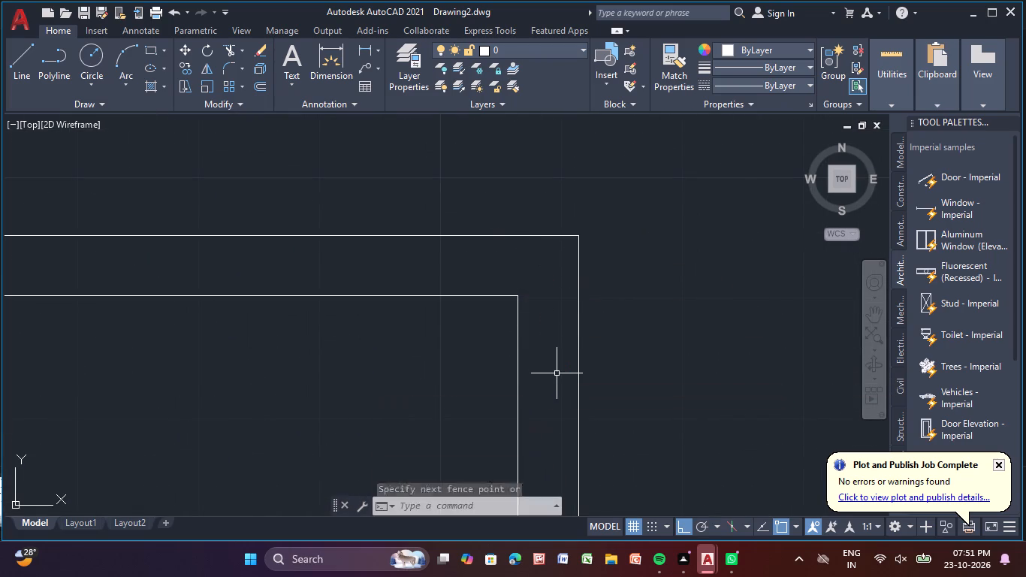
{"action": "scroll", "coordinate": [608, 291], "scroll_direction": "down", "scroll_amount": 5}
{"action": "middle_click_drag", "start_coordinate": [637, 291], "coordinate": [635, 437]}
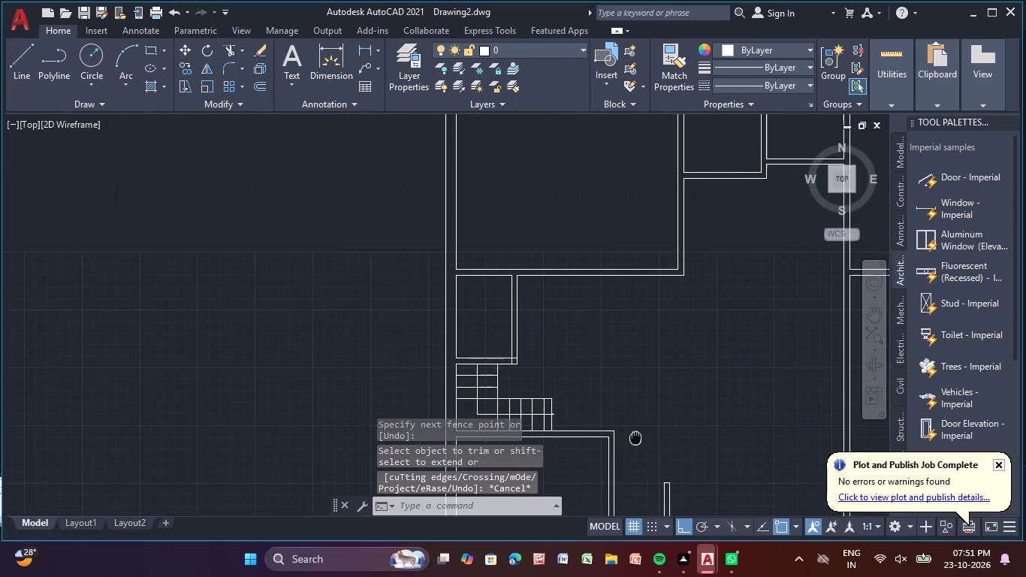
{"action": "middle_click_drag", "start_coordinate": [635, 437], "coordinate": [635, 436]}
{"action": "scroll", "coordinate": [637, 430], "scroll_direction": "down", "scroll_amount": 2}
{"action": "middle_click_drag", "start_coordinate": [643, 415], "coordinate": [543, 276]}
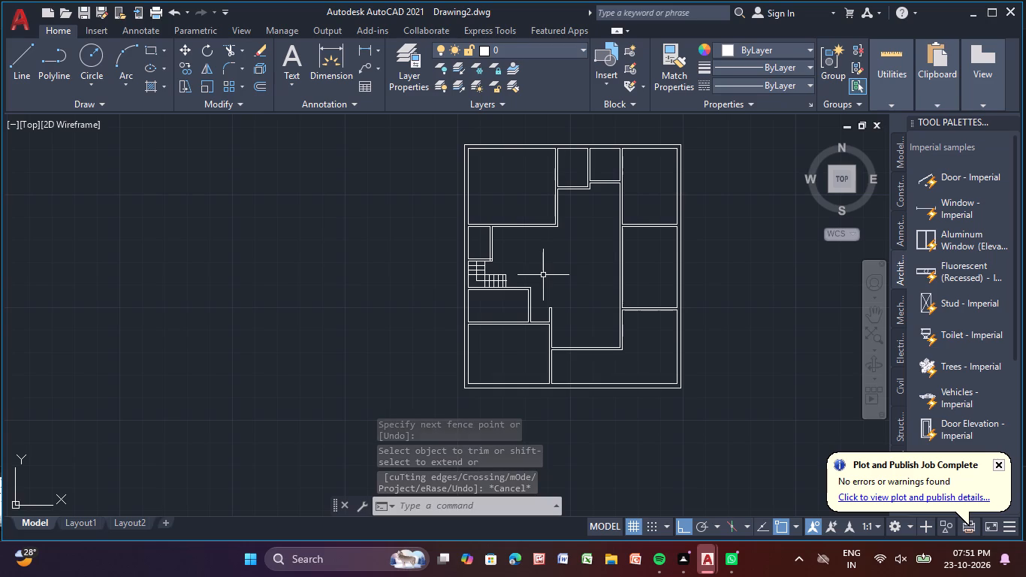
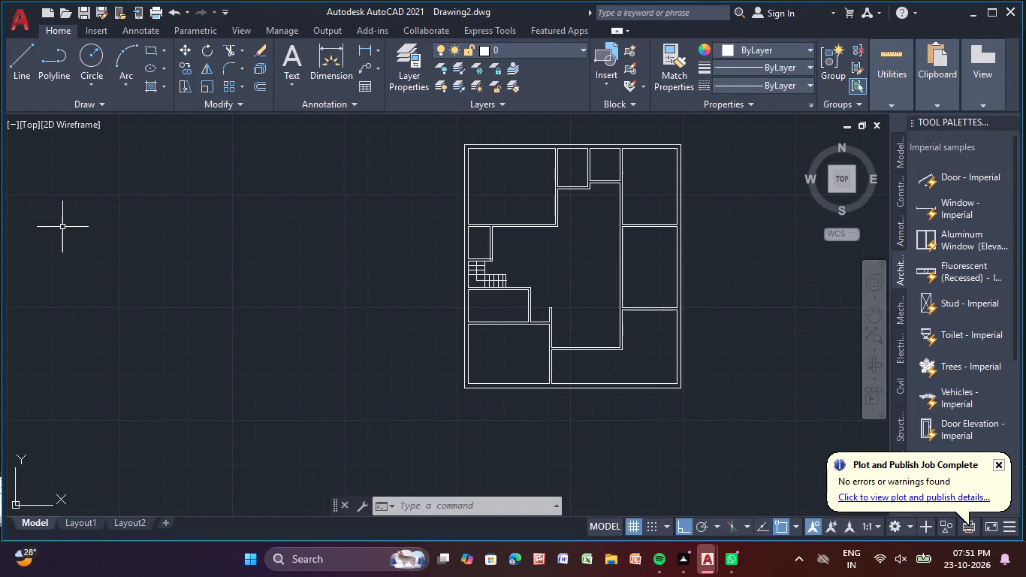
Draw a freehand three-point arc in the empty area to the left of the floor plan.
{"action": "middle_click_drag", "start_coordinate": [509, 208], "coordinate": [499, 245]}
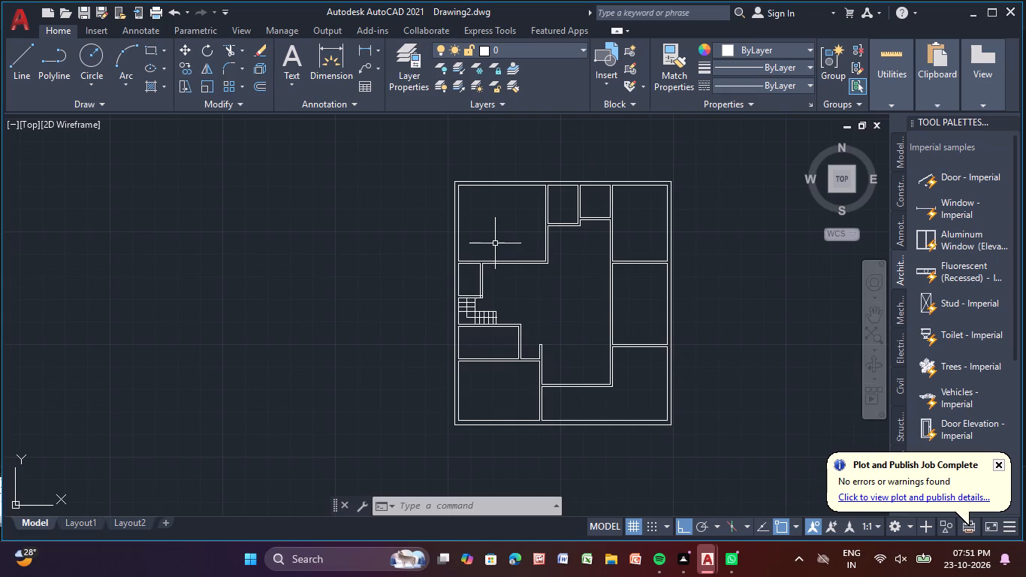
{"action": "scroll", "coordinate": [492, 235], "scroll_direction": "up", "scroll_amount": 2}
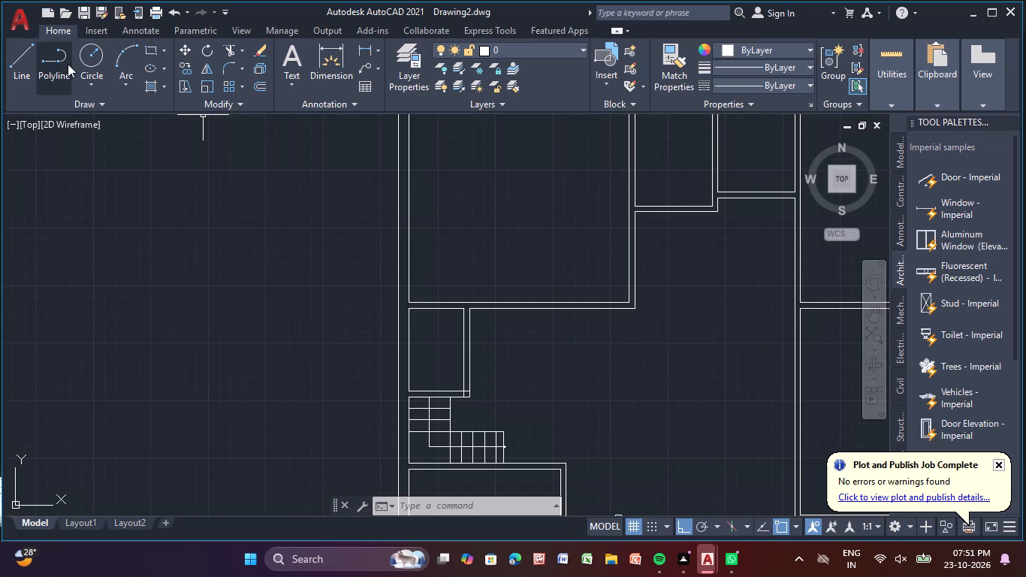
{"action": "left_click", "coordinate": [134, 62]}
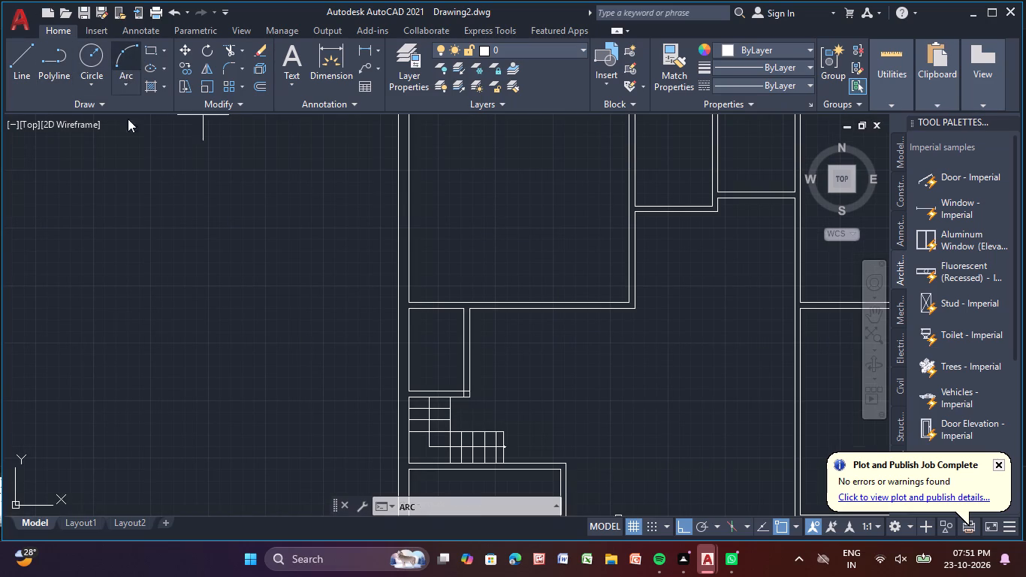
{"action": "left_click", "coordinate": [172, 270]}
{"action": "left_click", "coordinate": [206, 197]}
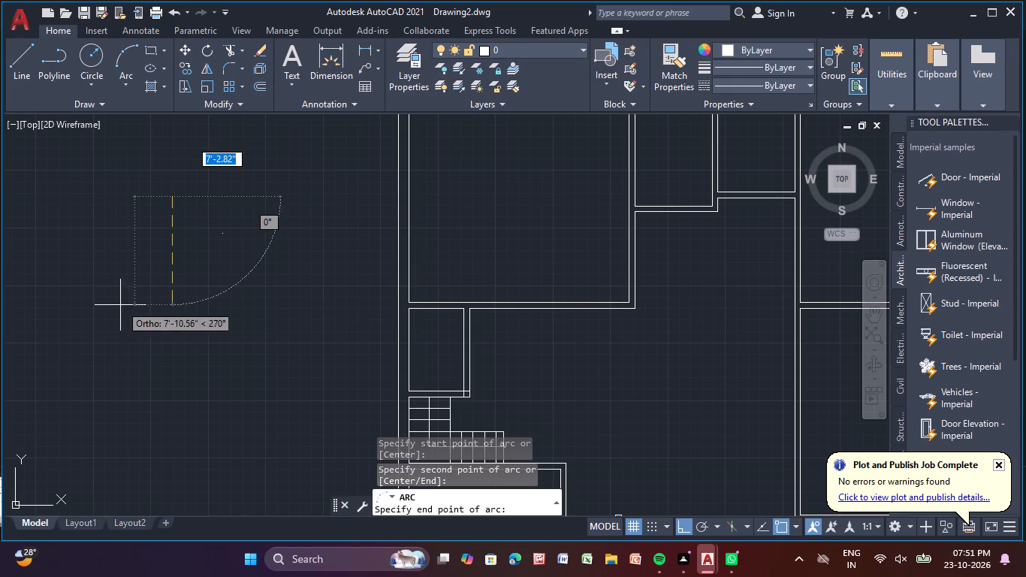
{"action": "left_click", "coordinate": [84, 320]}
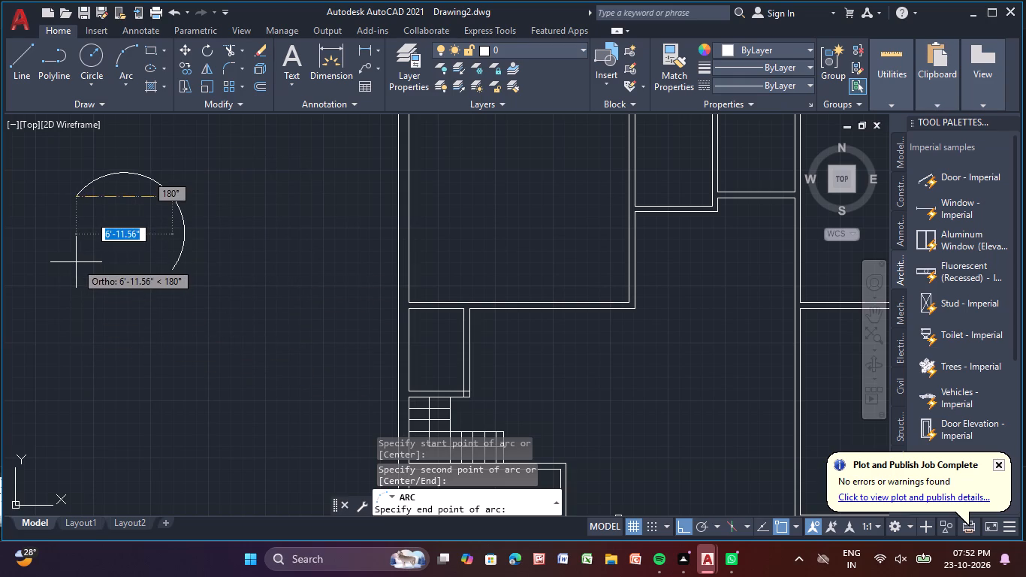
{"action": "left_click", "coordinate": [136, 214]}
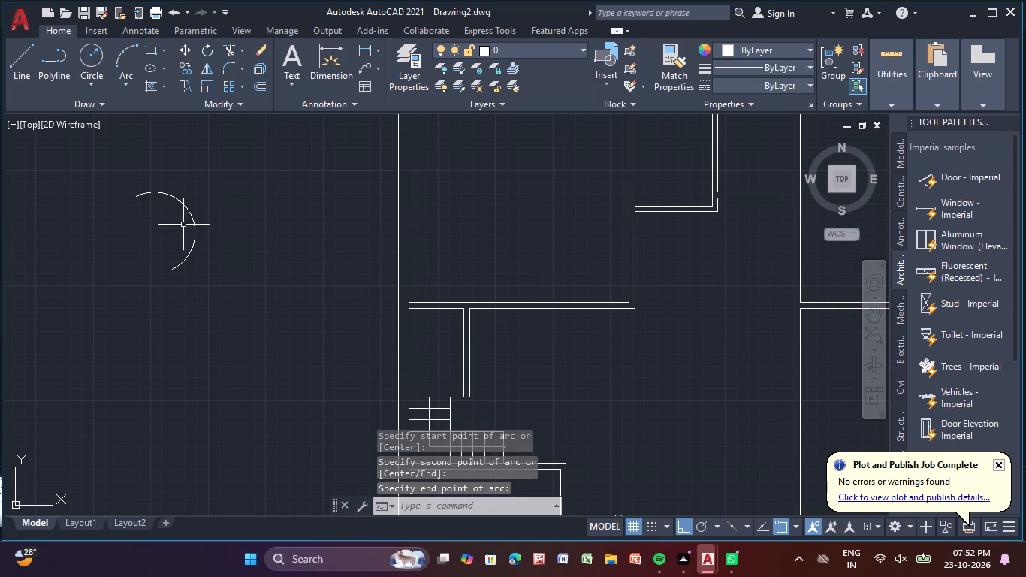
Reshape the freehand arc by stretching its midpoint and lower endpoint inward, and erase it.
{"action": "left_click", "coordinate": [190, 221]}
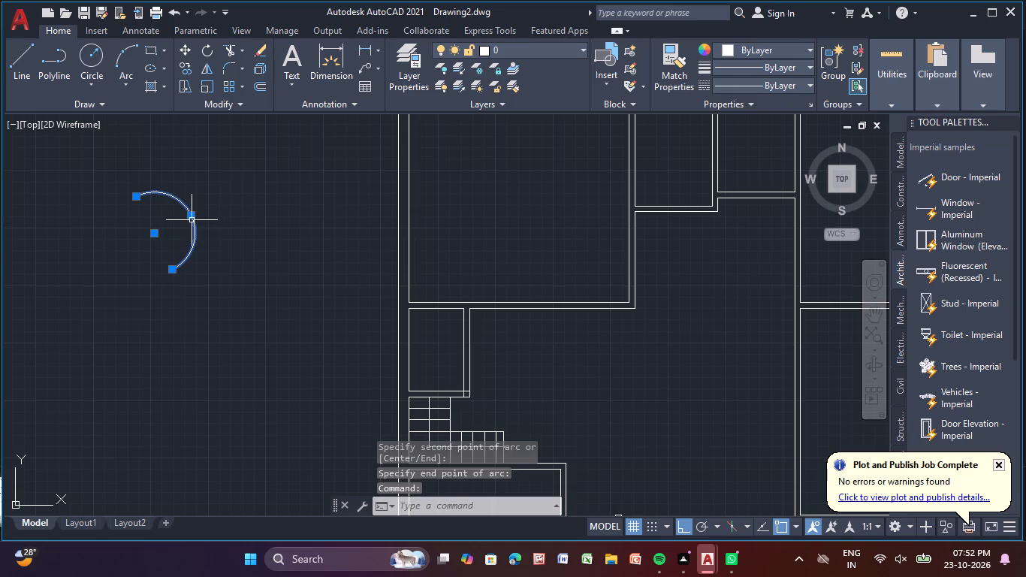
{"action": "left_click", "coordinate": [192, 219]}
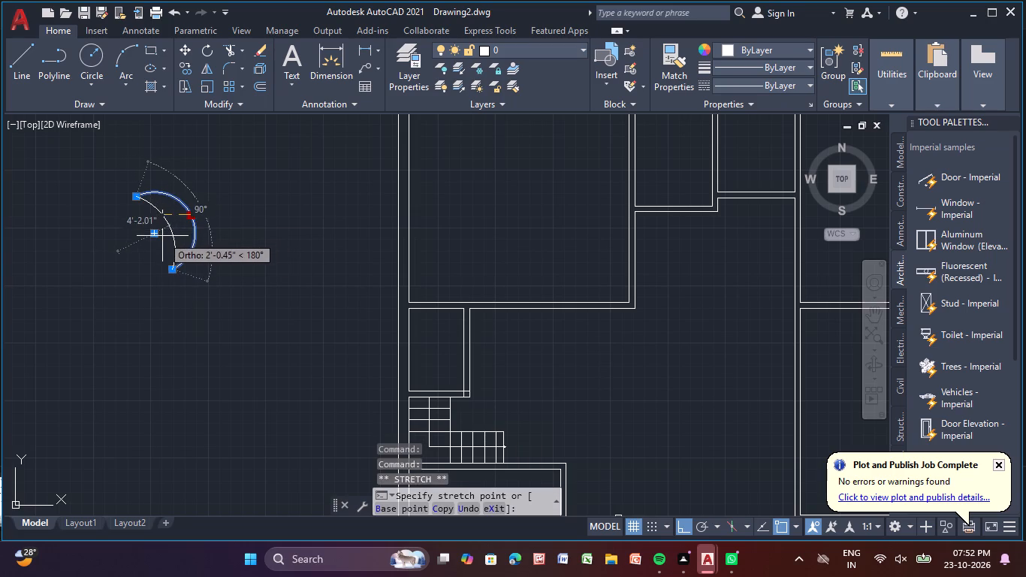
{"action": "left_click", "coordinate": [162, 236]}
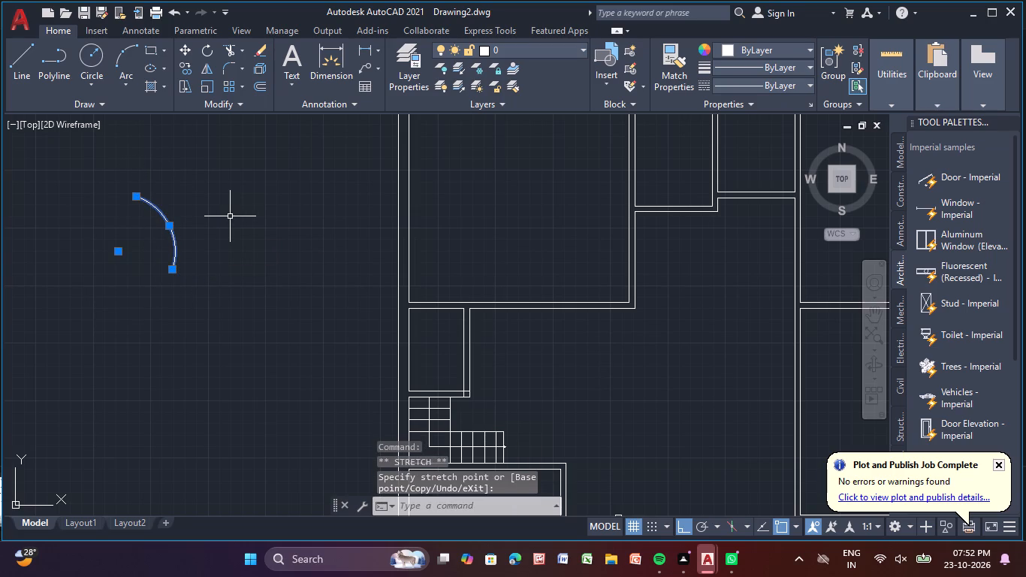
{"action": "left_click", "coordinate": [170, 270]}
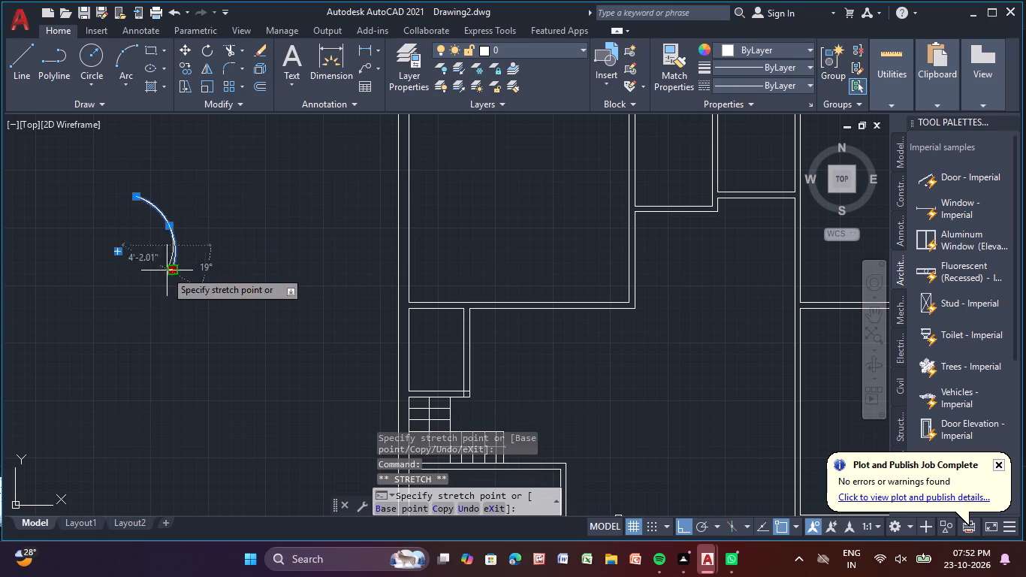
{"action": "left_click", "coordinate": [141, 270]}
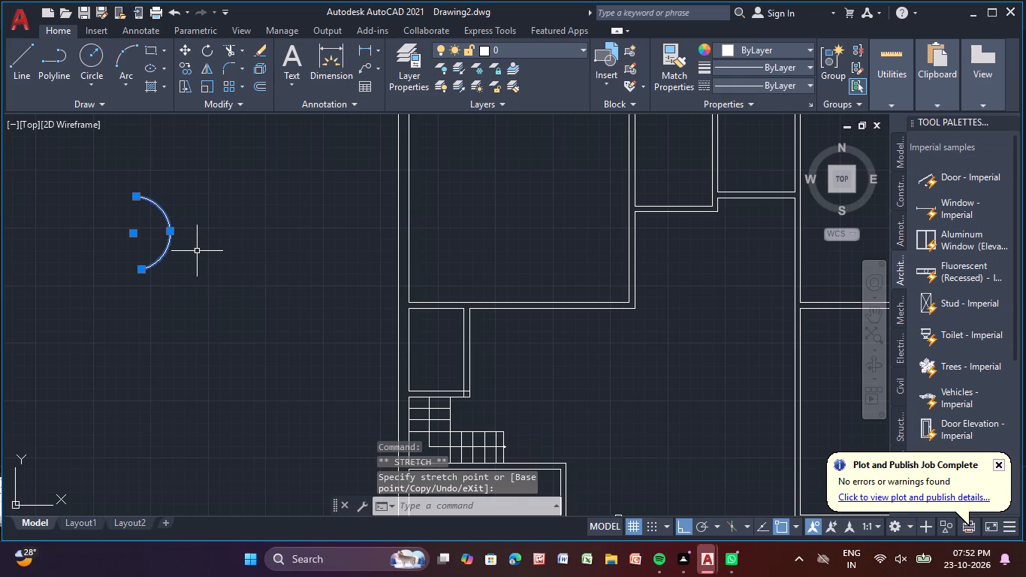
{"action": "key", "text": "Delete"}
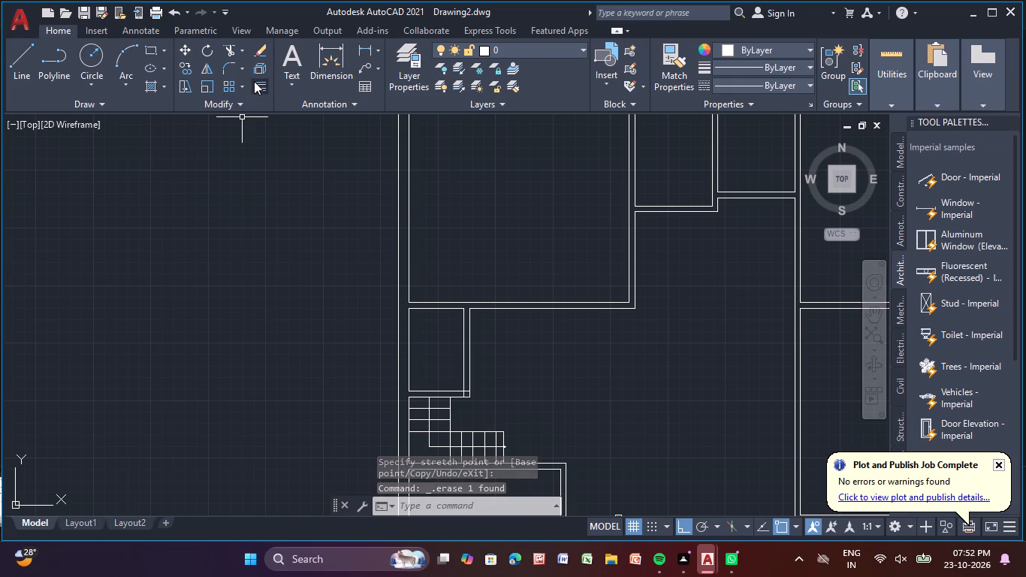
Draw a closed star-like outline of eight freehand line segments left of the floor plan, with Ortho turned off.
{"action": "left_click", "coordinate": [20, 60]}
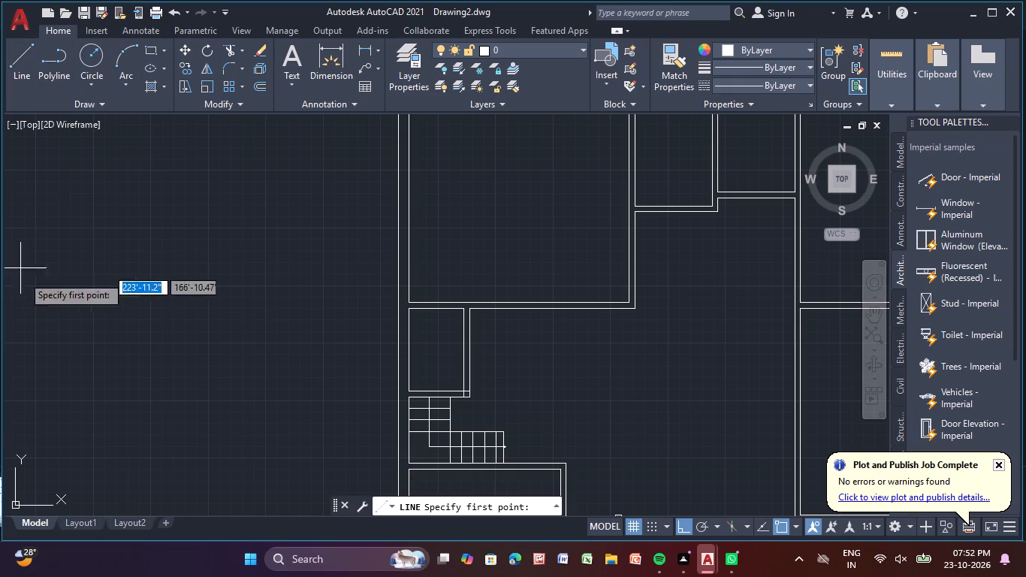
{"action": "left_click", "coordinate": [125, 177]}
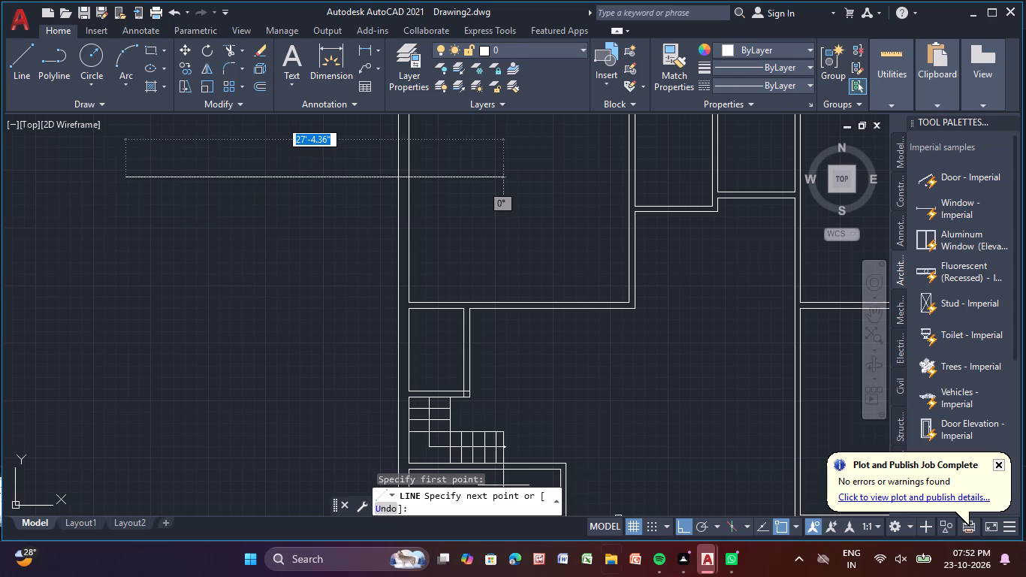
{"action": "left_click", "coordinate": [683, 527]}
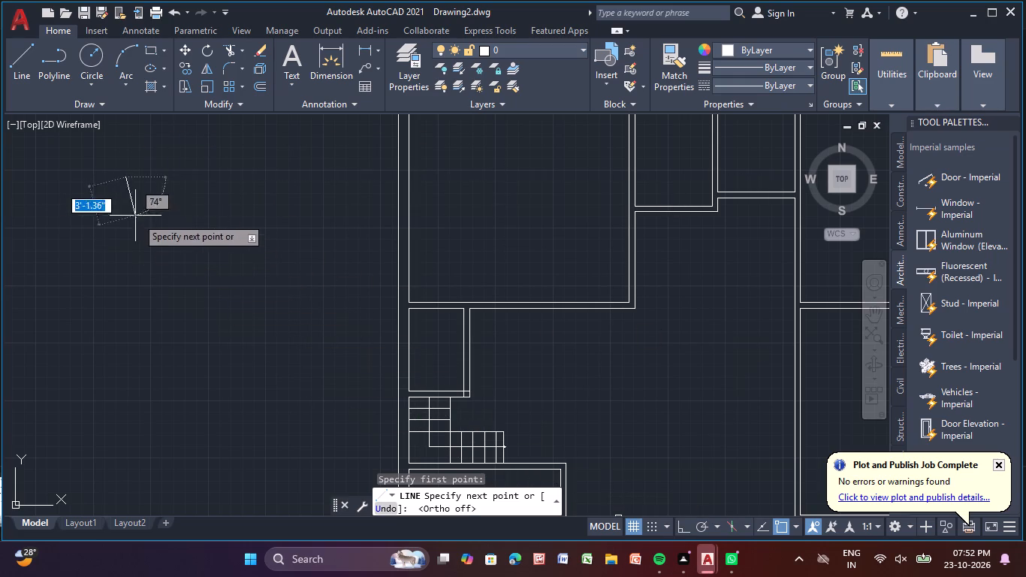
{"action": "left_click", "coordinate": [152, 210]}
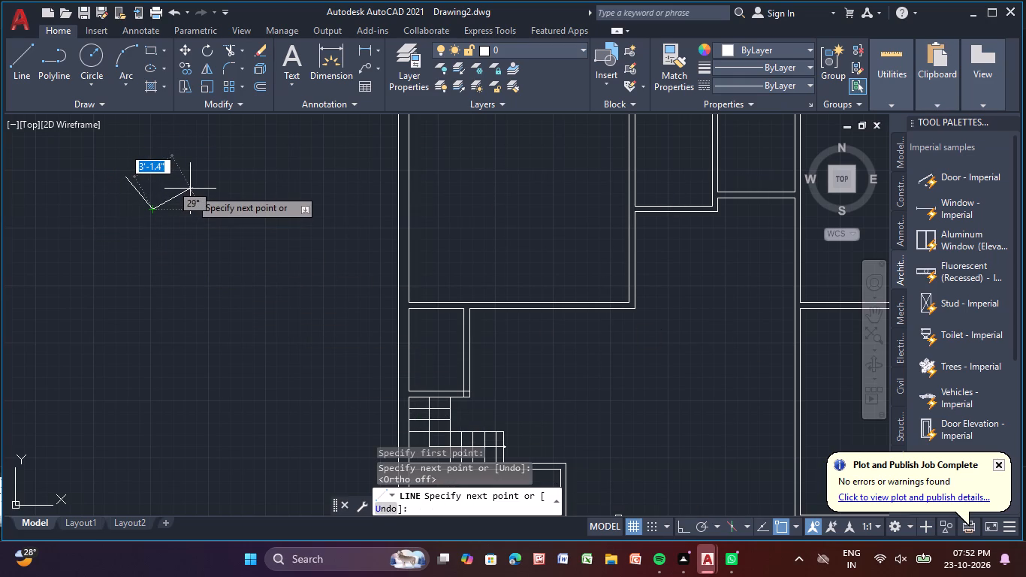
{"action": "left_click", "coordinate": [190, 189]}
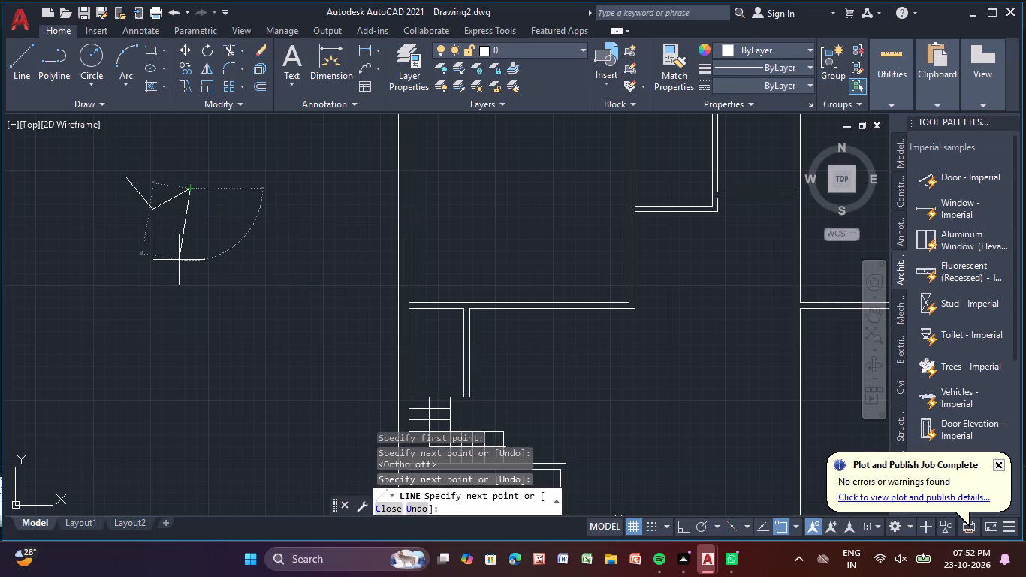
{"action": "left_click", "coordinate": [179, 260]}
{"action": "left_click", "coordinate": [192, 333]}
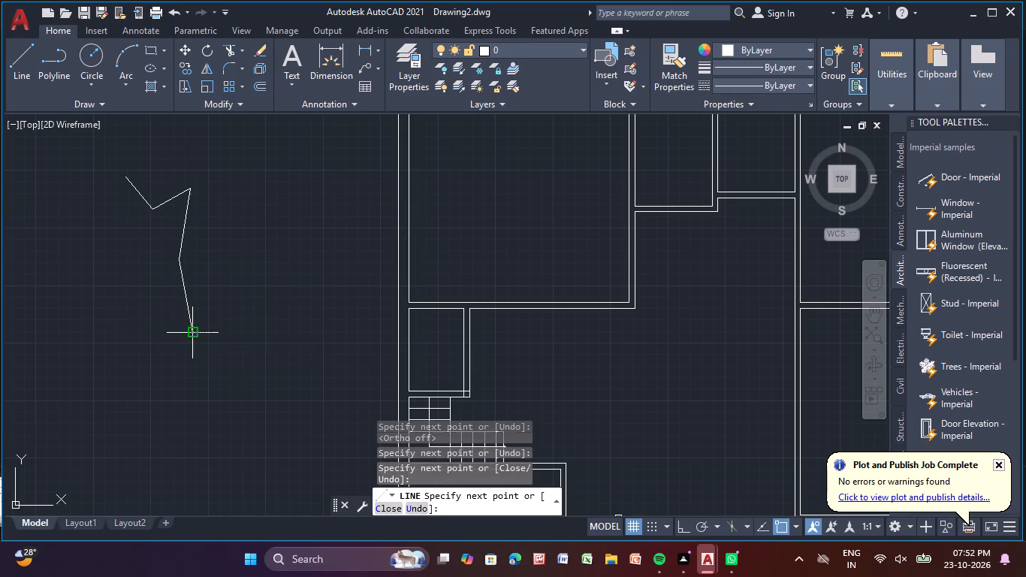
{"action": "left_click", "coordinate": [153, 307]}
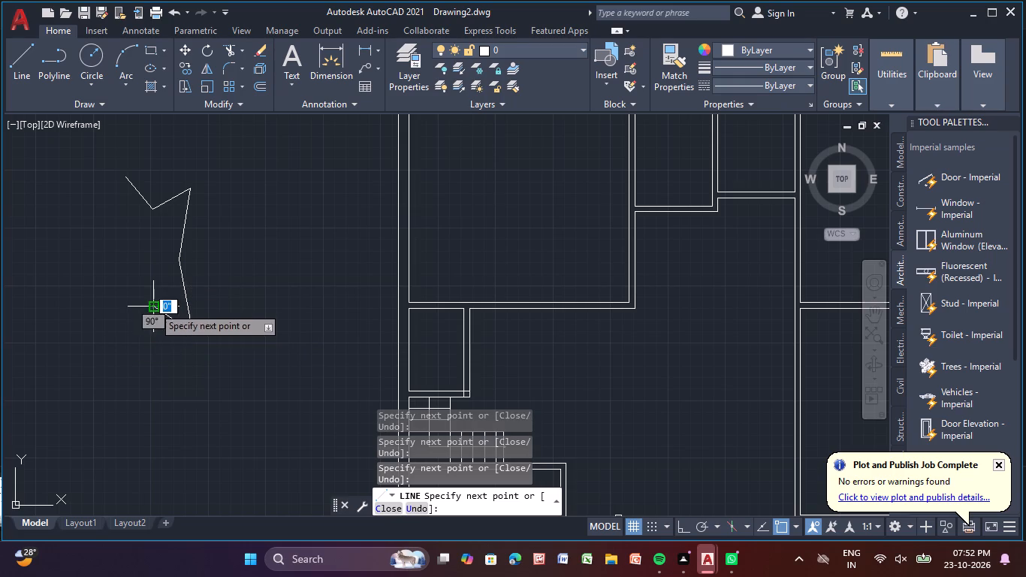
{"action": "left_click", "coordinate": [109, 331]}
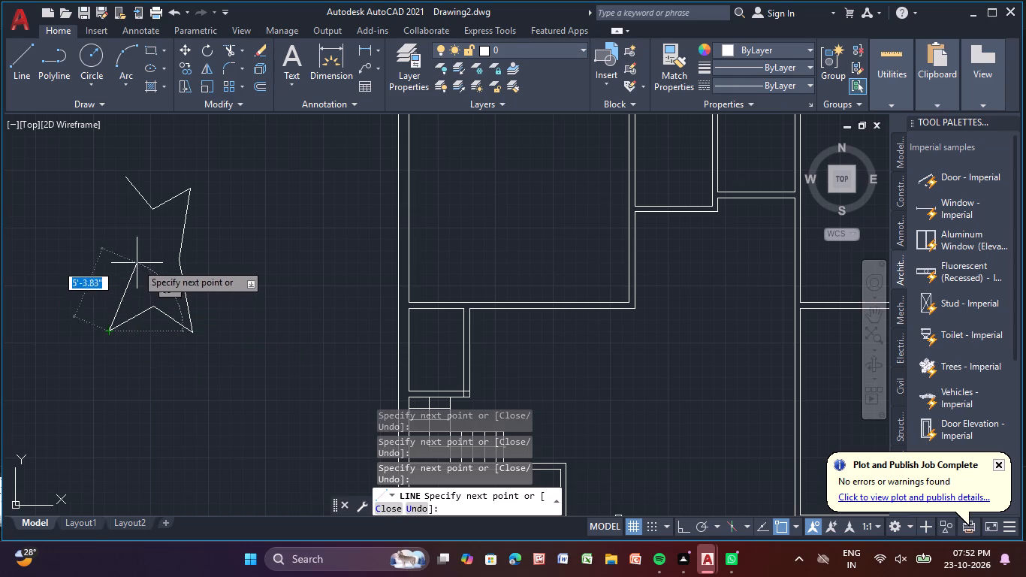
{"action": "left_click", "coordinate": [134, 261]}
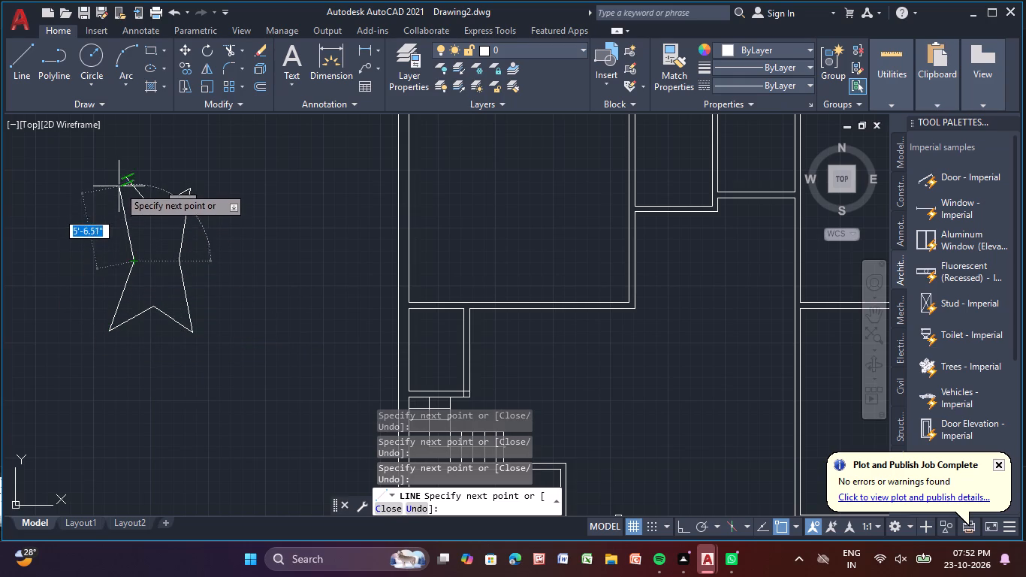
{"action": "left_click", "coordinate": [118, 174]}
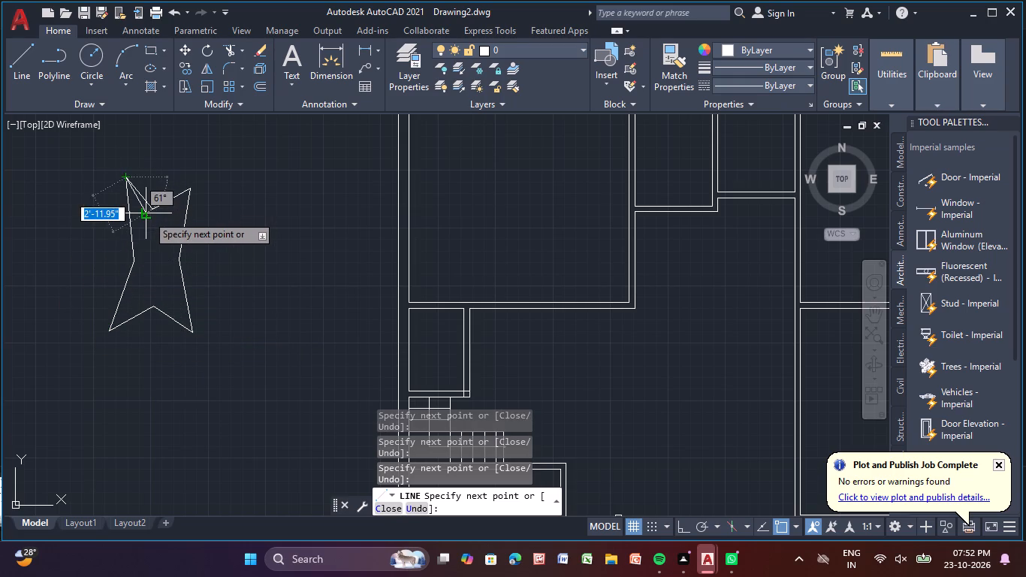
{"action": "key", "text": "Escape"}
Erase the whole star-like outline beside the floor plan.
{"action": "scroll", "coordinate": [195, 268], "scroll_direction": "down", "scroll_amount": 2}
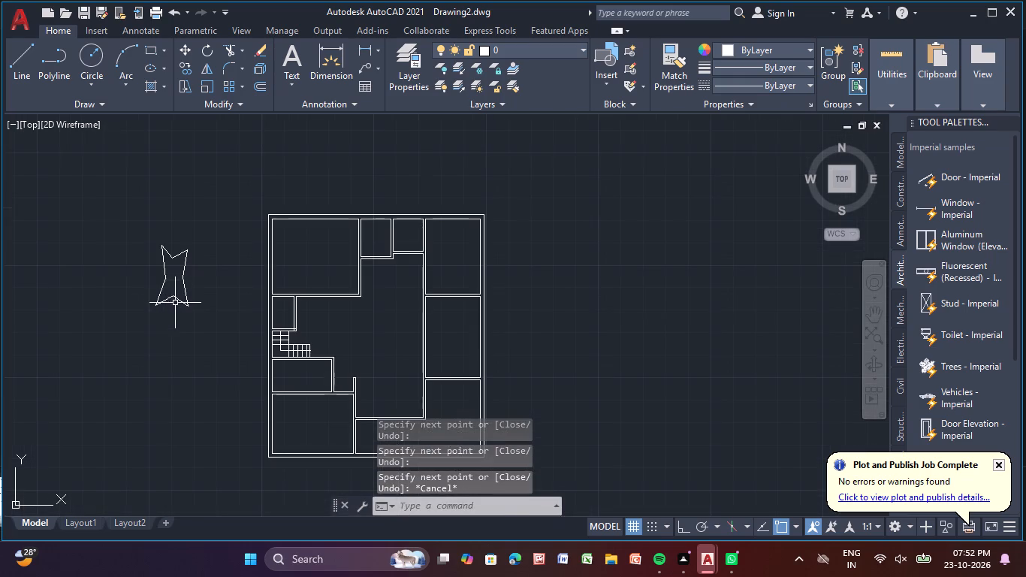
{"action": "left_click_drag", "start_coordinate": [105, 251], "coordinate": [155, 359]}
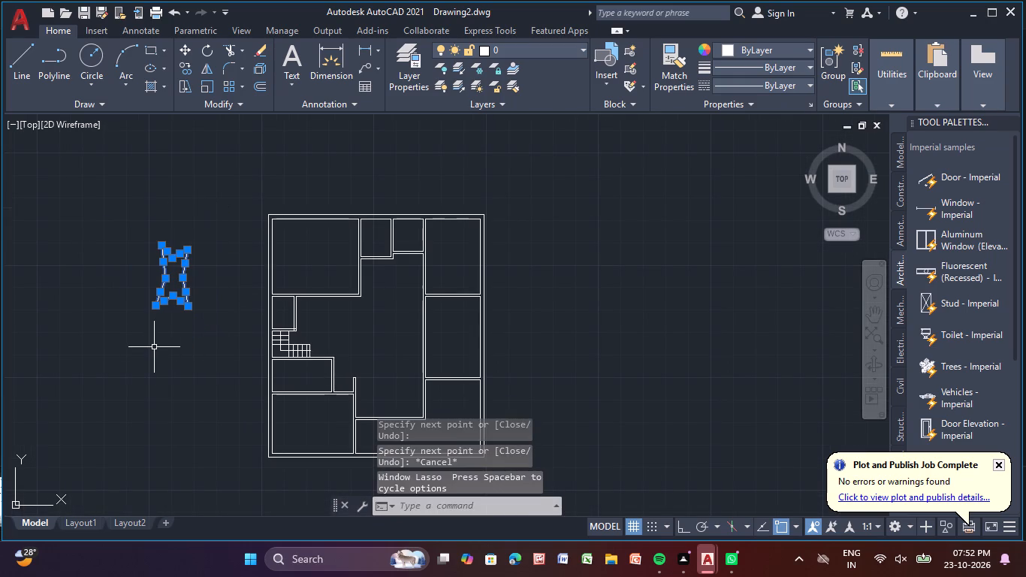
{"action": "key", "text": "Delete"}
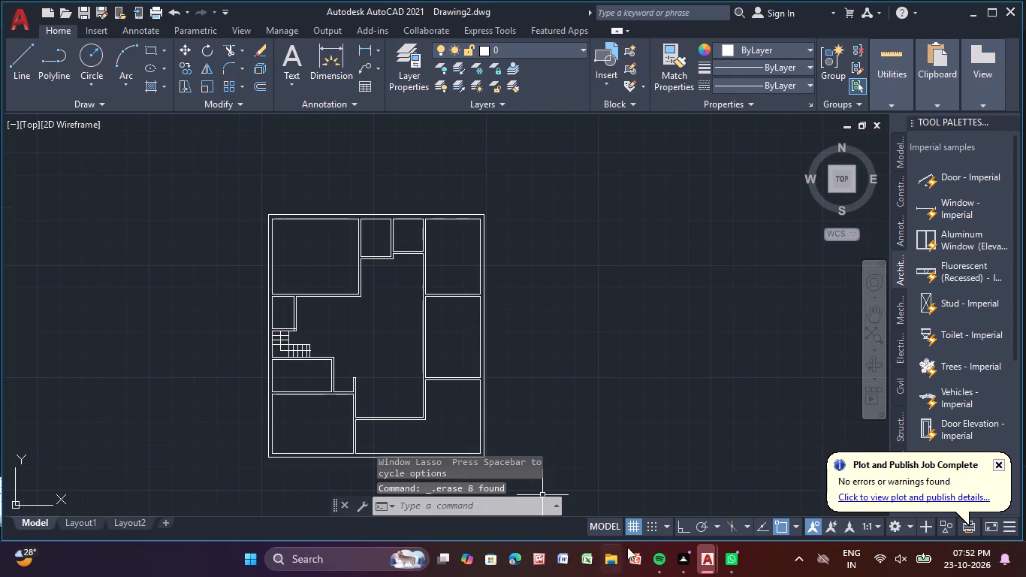
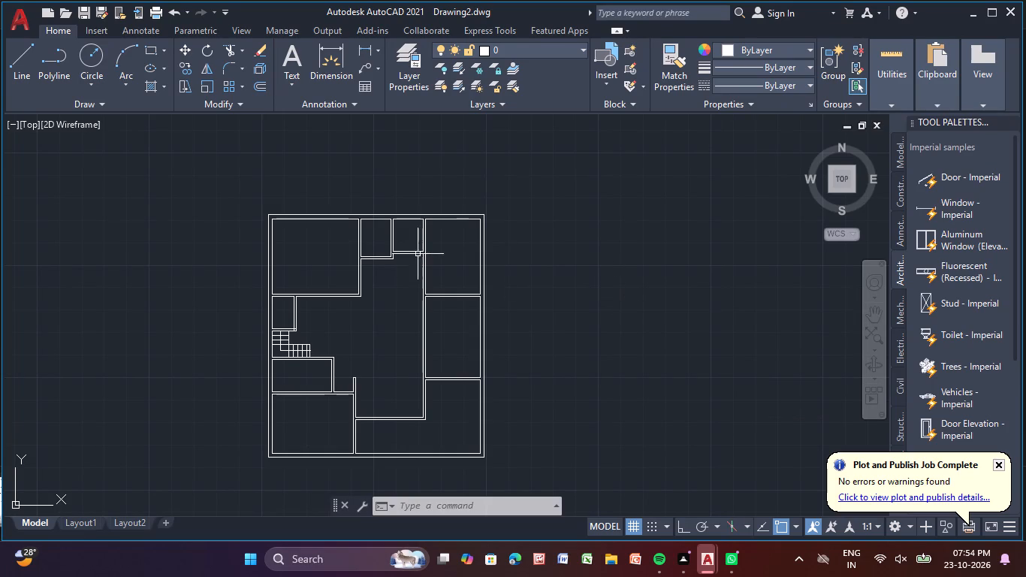
Insert a Door - Imperial block in the empty area to the right of the floor plan.
{"action": "middle_click_drag", "start_coordinate": [378, 344], "coordinate": [403, 336]}
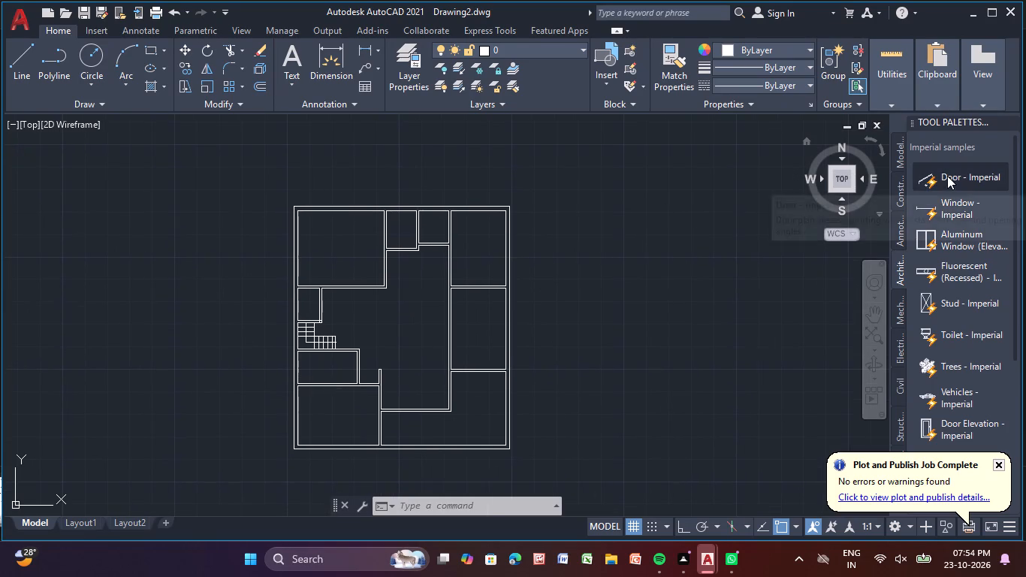
{"action": "left_click", "coordinate": [947, 176]}
{"action": "left_click", "coordinate": [581, 283]}
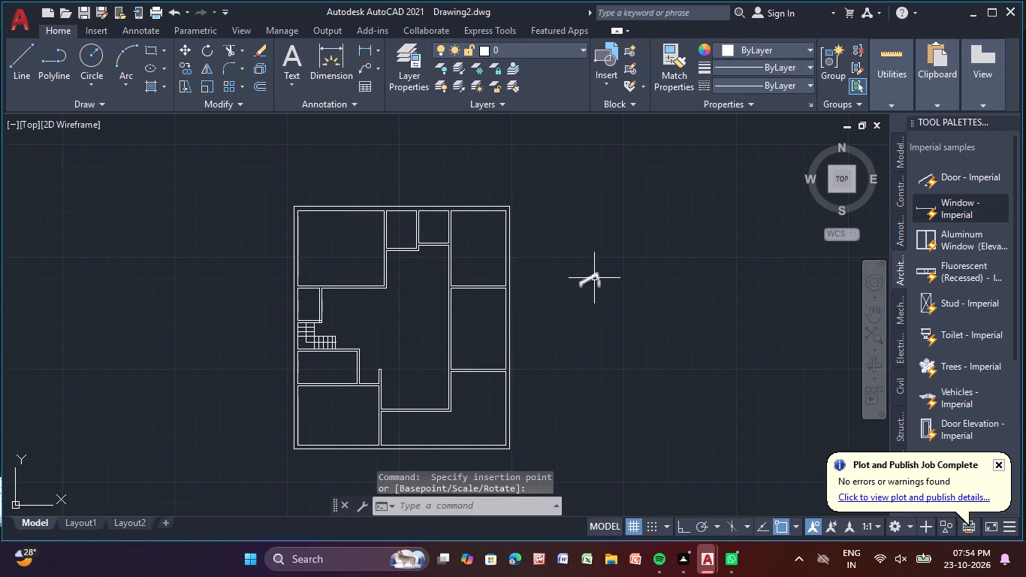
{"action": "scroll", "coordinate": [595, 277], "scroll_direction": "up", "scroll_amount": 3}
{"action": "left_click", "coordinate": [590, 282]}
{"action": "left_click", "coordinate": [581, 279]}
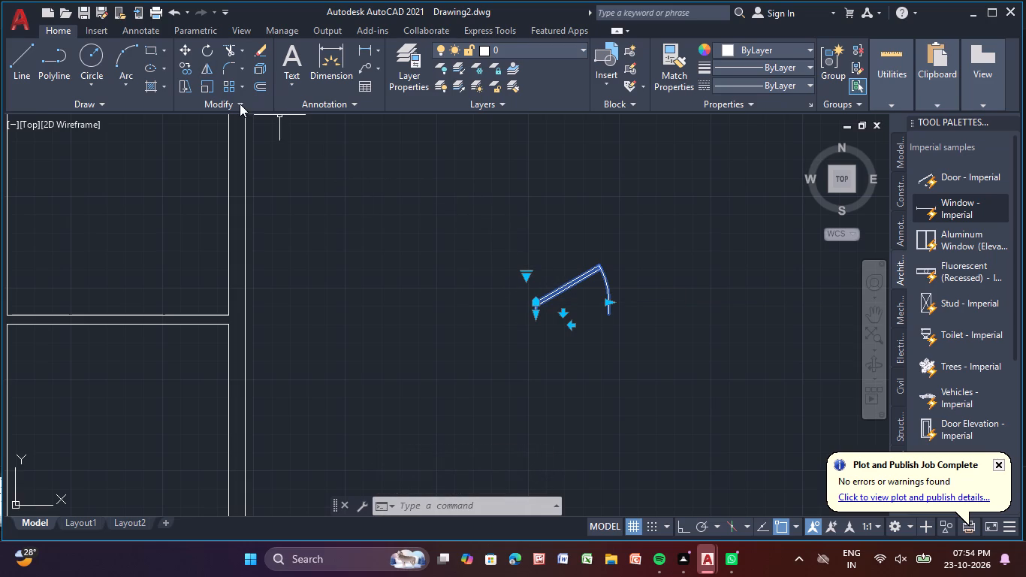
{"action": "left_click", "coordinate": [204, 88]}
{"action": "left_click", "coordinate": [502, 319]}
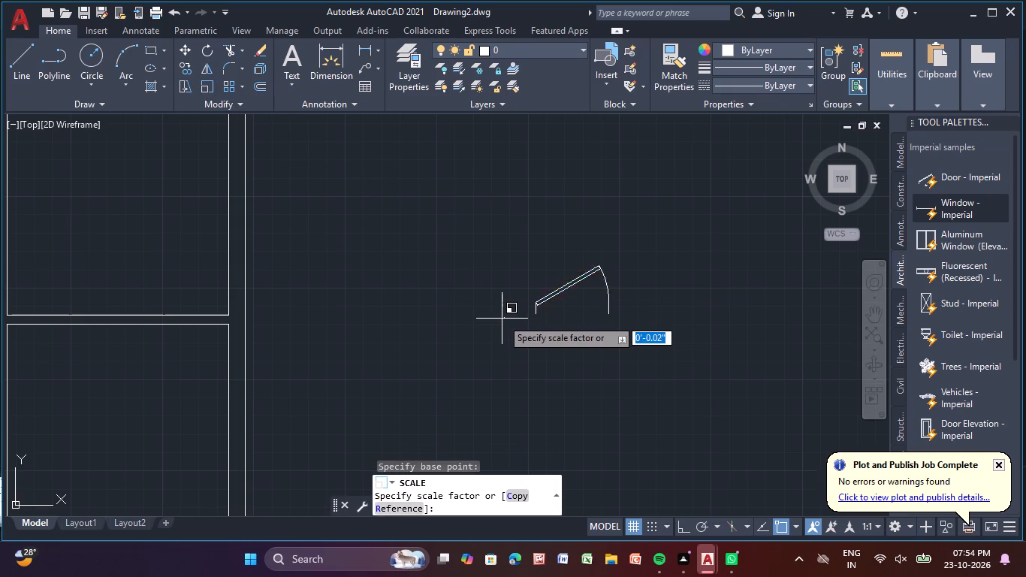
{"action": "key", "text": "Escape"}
Set the inserted door block's opening angle to Open 90º.
{"action": "left_click", "coordinate": [536, 300]}
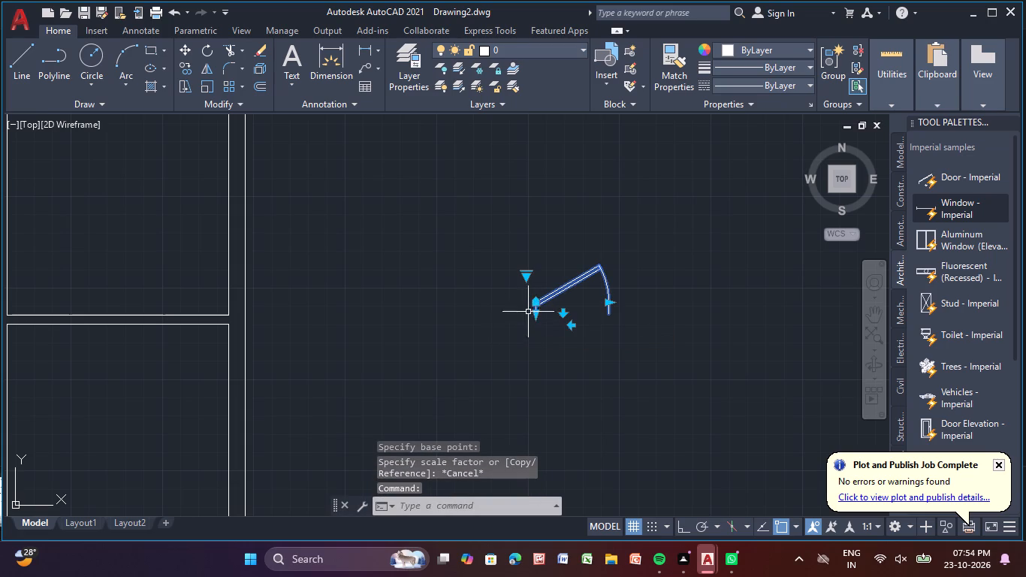
{"action": "left_click", "coordinate": [524, 276]}
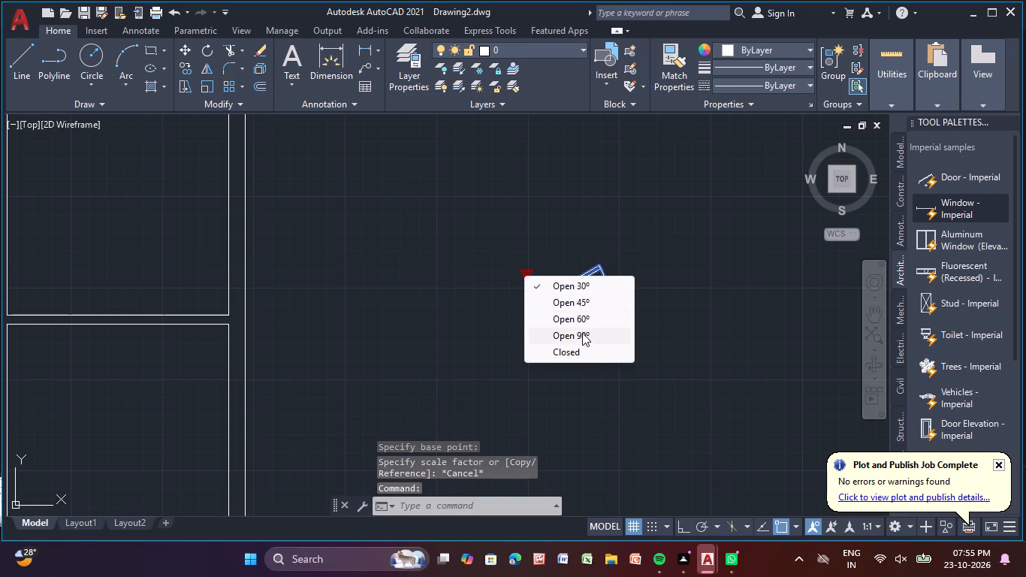
{"action": "left_click", "coordinate": [582, 333]}
Copy the door into the bottom wall of the upper-left room, close to its right-hand corner.
{"action": "scroll", "coordinate": [532, 266], "scroll_direction": "down", "scroll_amount": 2}
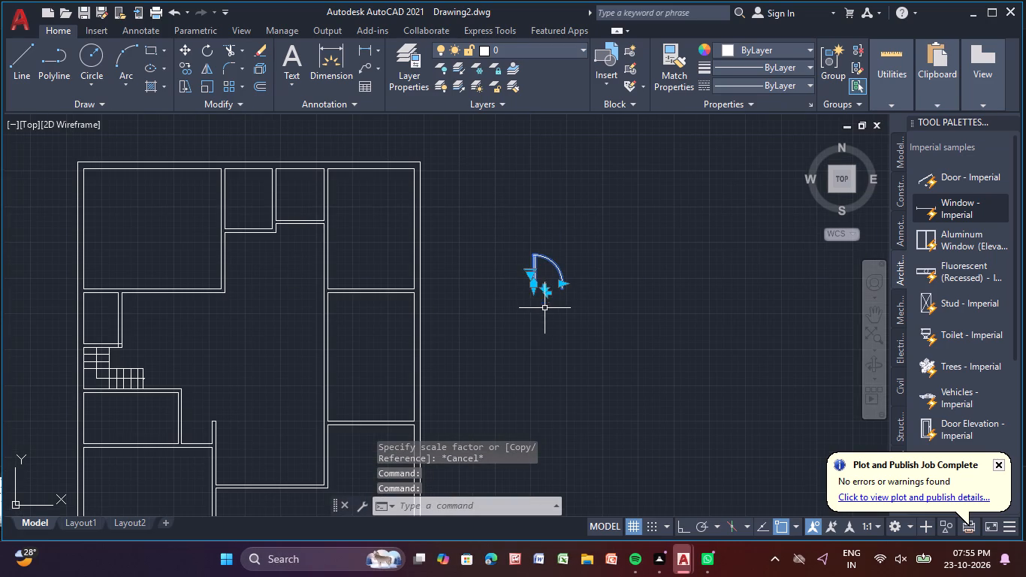
{"action": "middle_click", "coordinate": [533, 325]}
{"action": "left_click", "coordinate": [183, 66]}
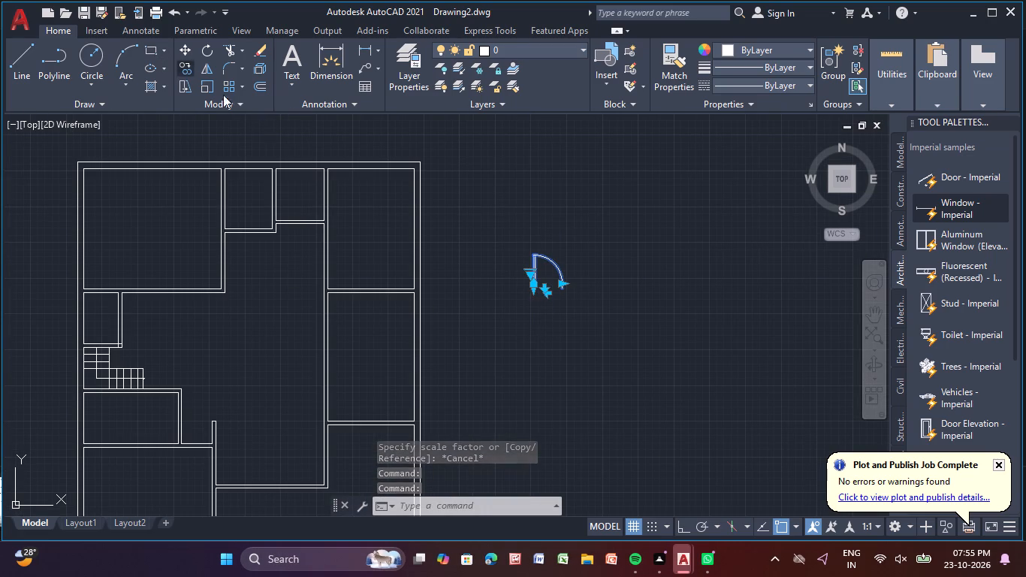
{"action": "left_click", "coordinate": [530, 270]}
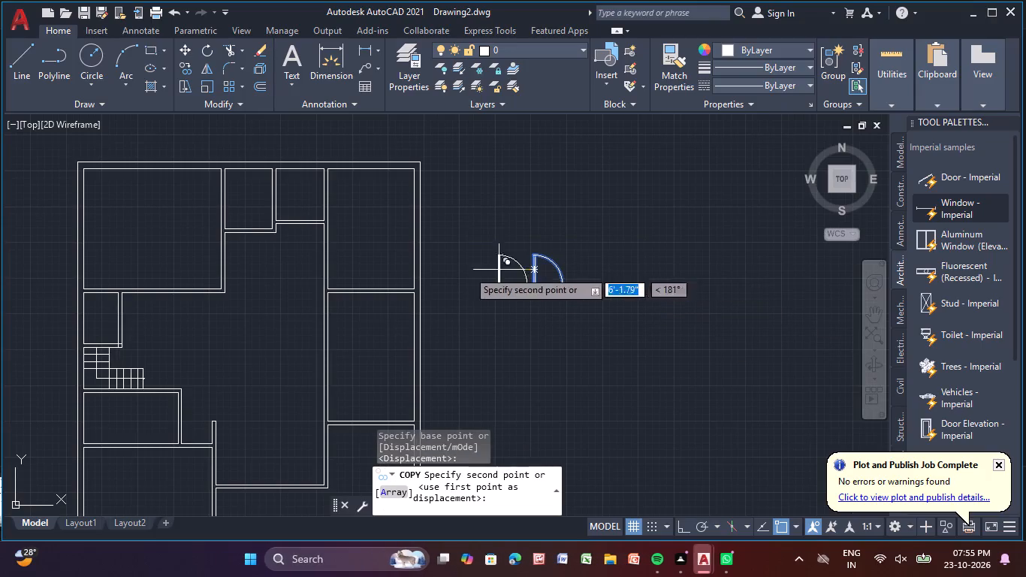
{"action": "scroll", "coordinate": [167, 279], "scroll_direction": "up", "scroll_amount": 1}
{"action": "middle_click_drag", "start_coordinate": [167, 272], "coordinate": [211, 233]}
{"action": "scroll", "coordinate": [200, 243], "scroll_direction": "up", "scroll_amount": 3}
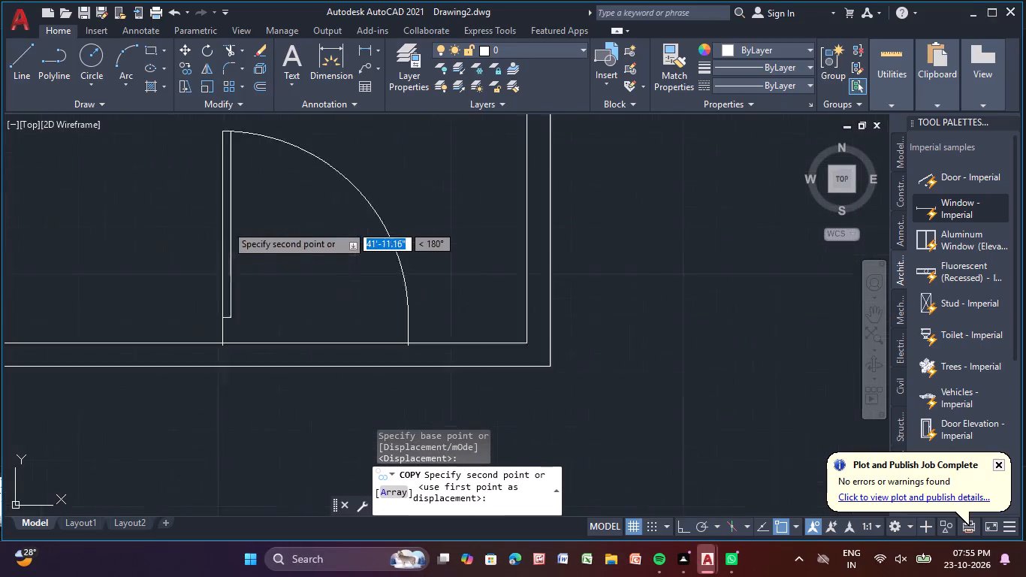
{"action": "scroll", "coordinate": [226, 225], "scroll_direction": "up", "scroll_amount": 1}
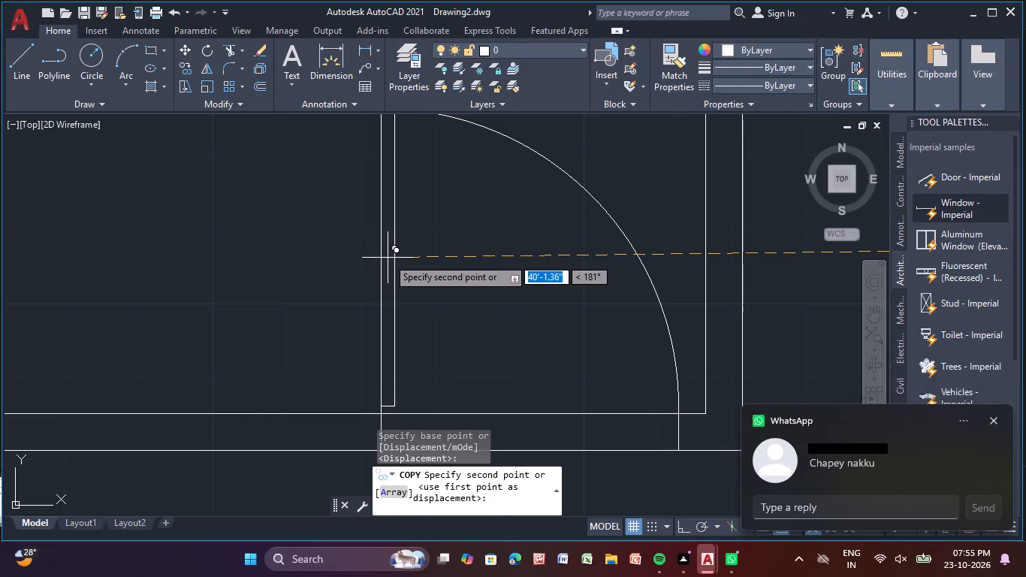
{"action": "left_click", "coordinate": [388, 258]}
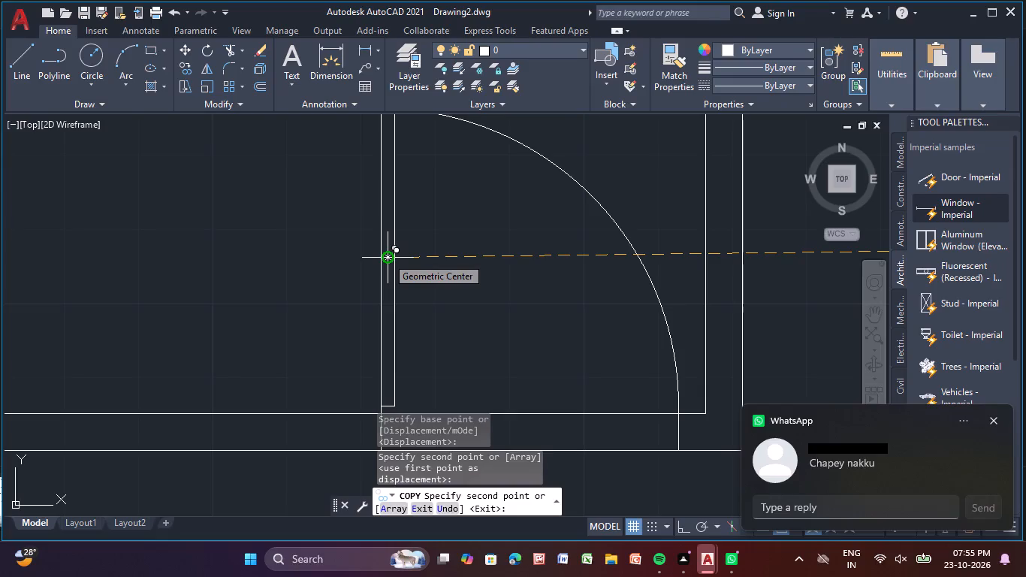
Place another door copy in the central hall's bottom wall, next to the short wall stub, and end the copying.
{"action": "scroll", "coordinate": [325, 284], "scroll_direction": "down", "scroll_amount": 1}
{"action": "scroll", "coordinate": [286, 231], "scroll_direction": "down", "scroll_amount": 2}
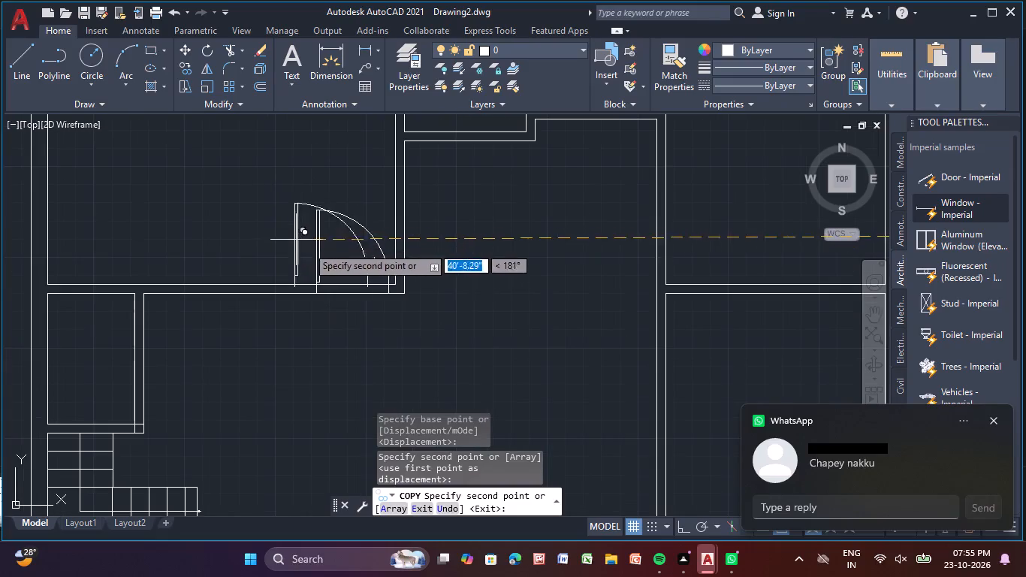
{"action": "scroll", "coordinate": [484, 322], "scroll_direction": "down", "scroll_amount": 2}
{"action": "middle_click_drag", "start_coordinate": [492, 332], "coordinate": [493, 331]}
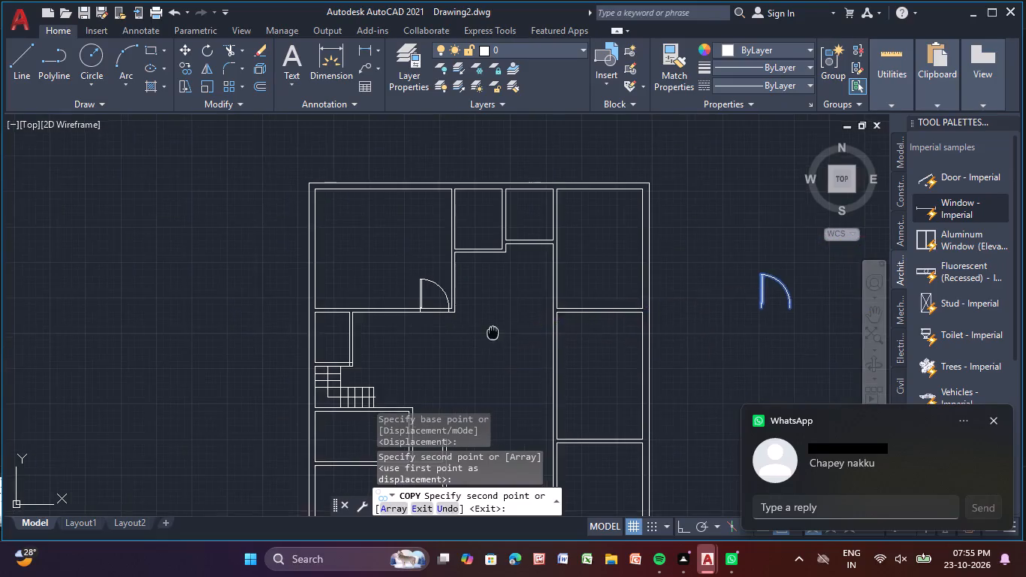
{"action": "middle_click_drag", "start_coordinate": [493, 331], "coordinate": [454, 210]}
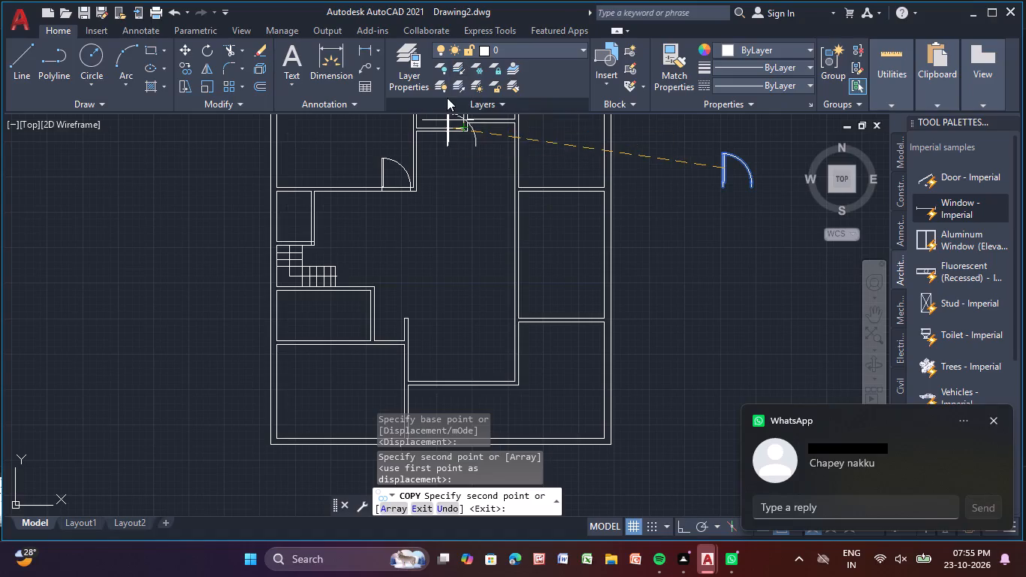
{"action": "scroll", "coordinate": [362, 434], "scroll_direction": "down", "scroll_amount": 1}
{"action": "middle_click_drag", "start_coordinate": [433, 389], "coordinate": [457, 283]}
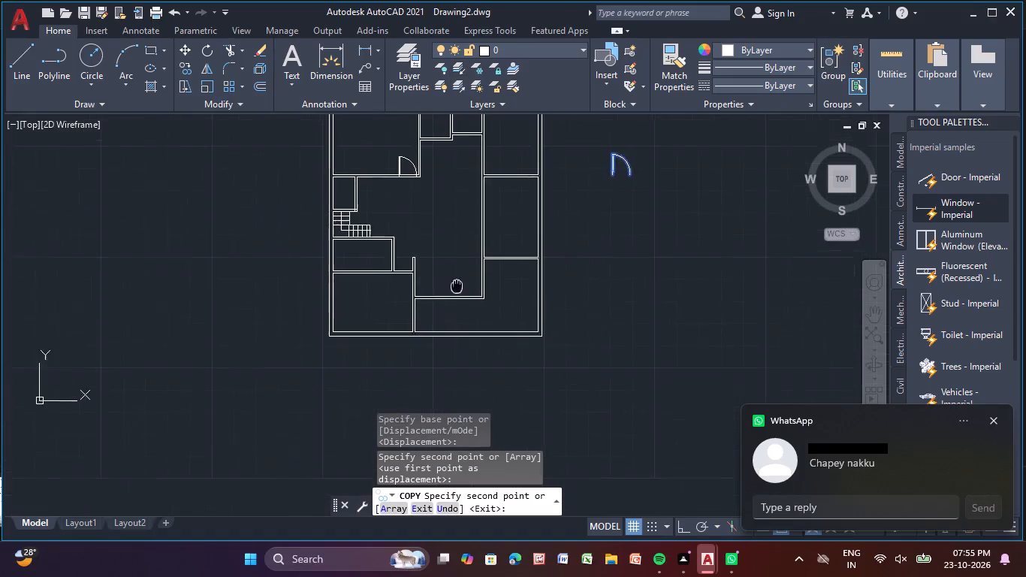
{"action": "middle_click_drag", "start_coordinate": [457, 283], "coordinate": [458, 273]}
{"action": "scroll", "coordinate": [410, 295], "scroll_direction": "up", "scroll_amount": 3}
{"action": "scroll", "coordinate": [436, 225], "scroll_direction": "up", "scroll_amount": 3}
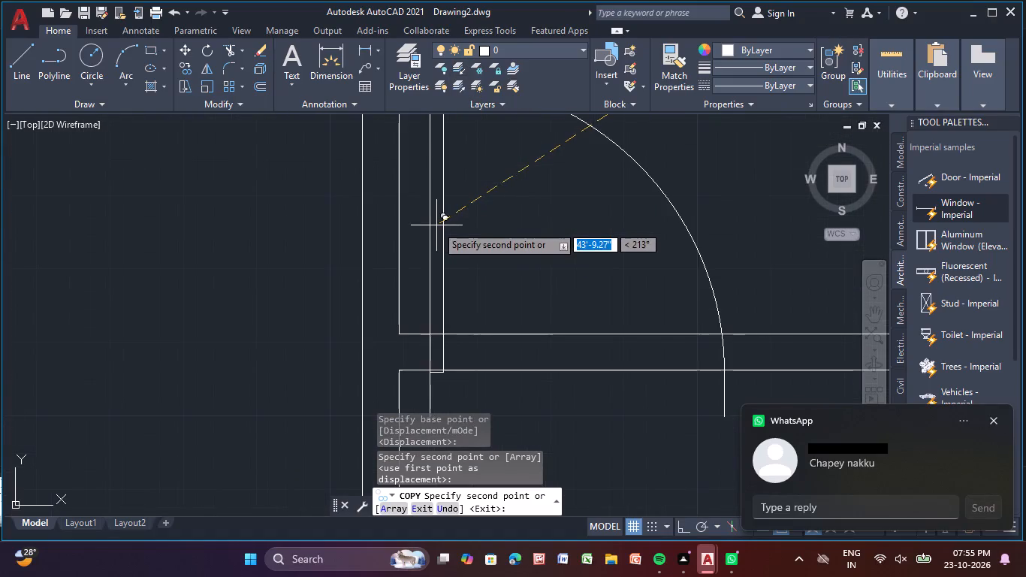
{"action": "left_click", "coordinate": [440, 179]}
{"action": "scroll", "coordinate": [490, 241], "scroll_direction": "down", "scroll_amount": 3}
{"action": "middle_click_drag", "start_coordinate": [515, 292], "coordinate": [506, 424]}
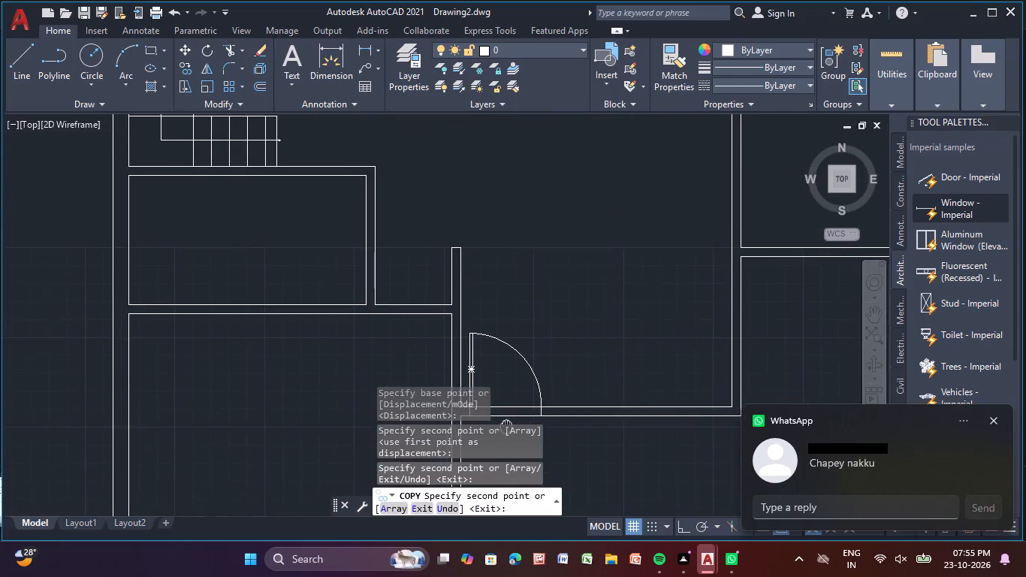
{"action": "middle_click_drag", "start_coordinate": [506, 424], "coordinate": [507, 422]}
{"action": "scroll", "coordinate": [582, 235], "scroll_direction": "down", "scroll_amount": 2}
{"action": "middle_click_drag", "start_coordinate": [581, 235], "coordinate": [463, 365]}
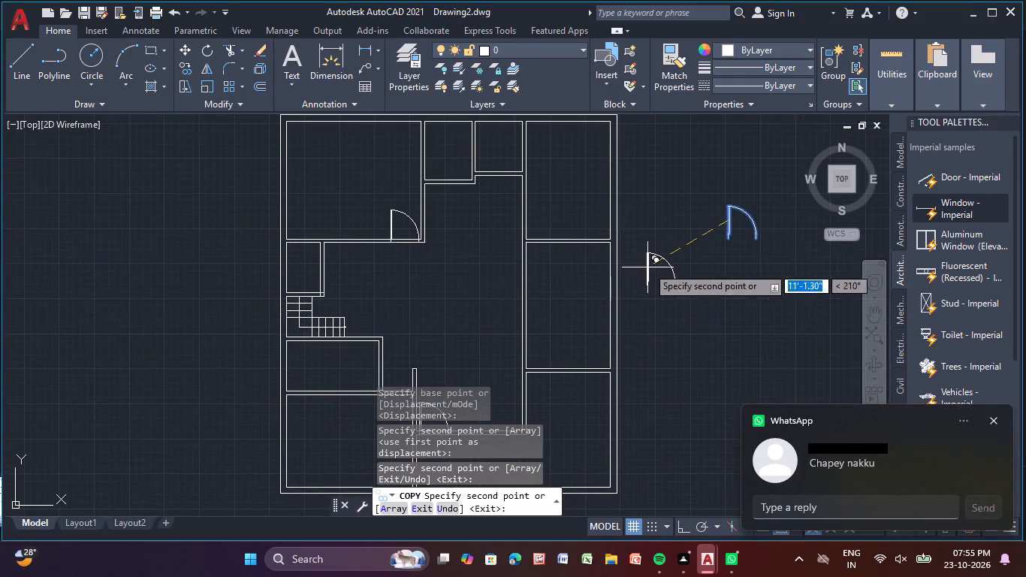
{"action": "key", "text": "Escape"}
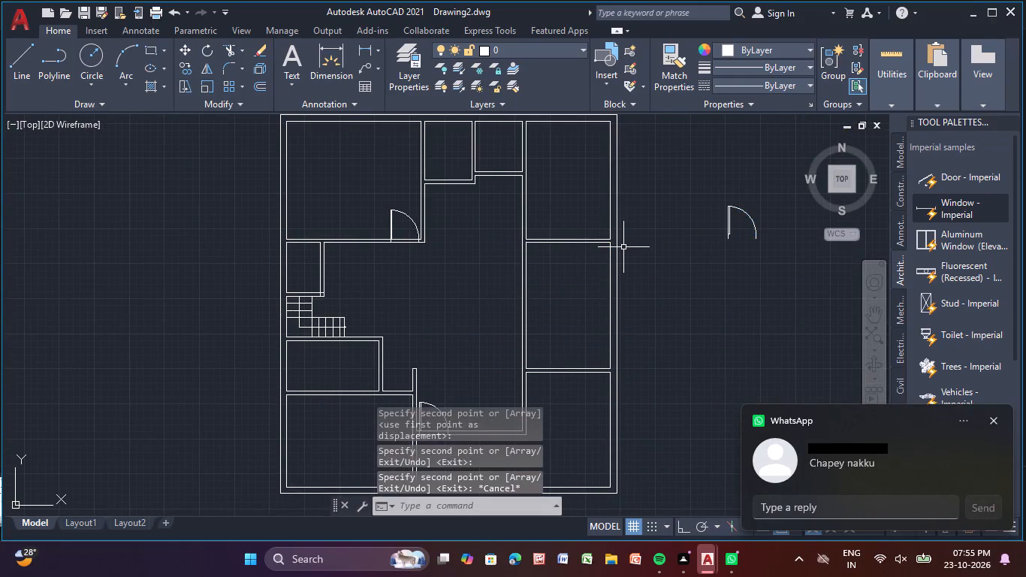
Rotate the original door beside the plan 90° clockwise about the lower end of its swing arc, with Ortho turned on.
{"action": "left_click", "coordinate": [728, 216]}
{"action": "left_click", "coordinate": [202, 53]}
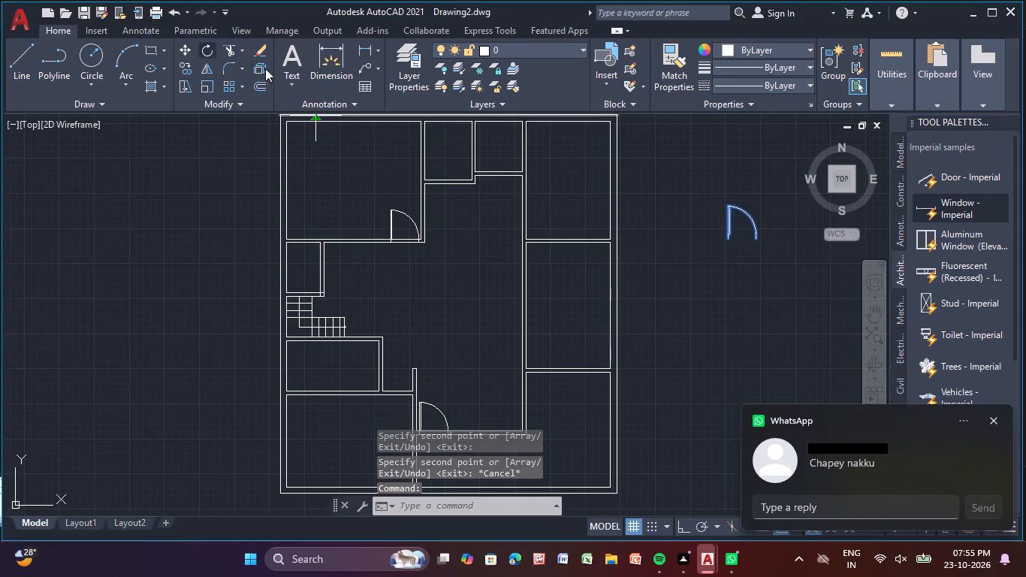
{"action": "left_click", "coordinate": [756, 237]}
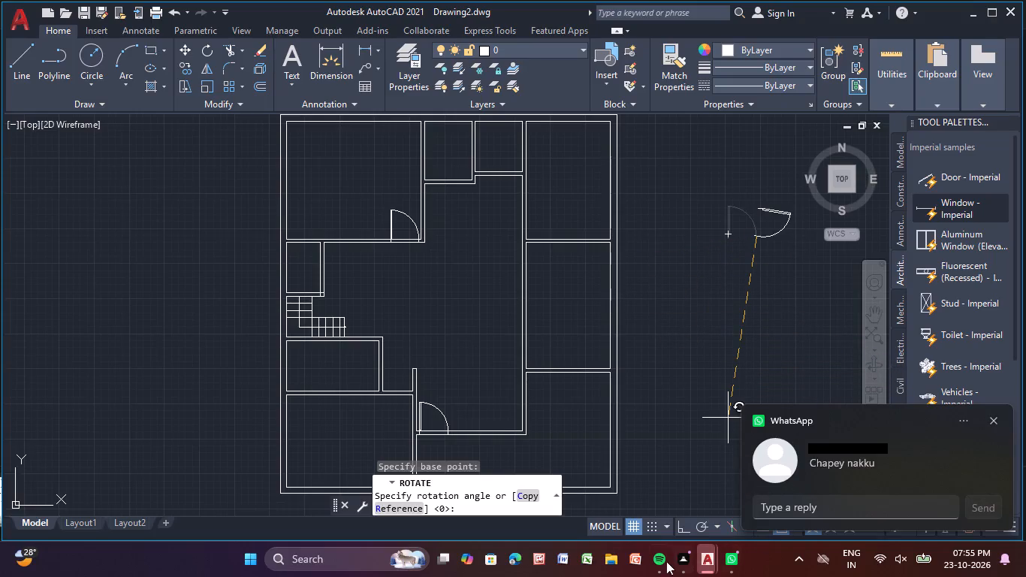
{"action": "left_click", "coordinate": [988, 421]}
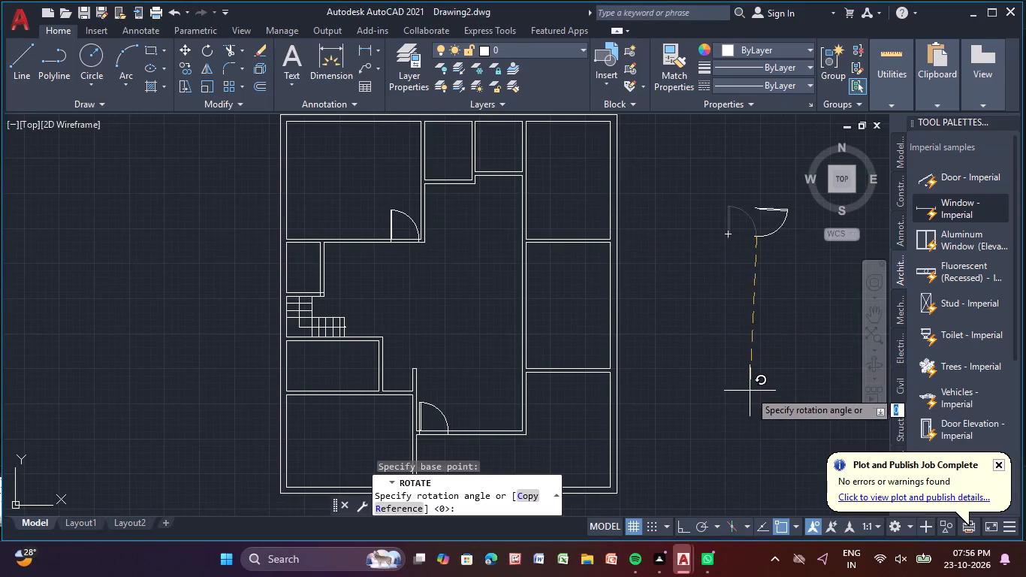
{"action": "left_click", "coordinate": [680, 527]}
{"action": "left_click", "coordinate": [728, 427]}
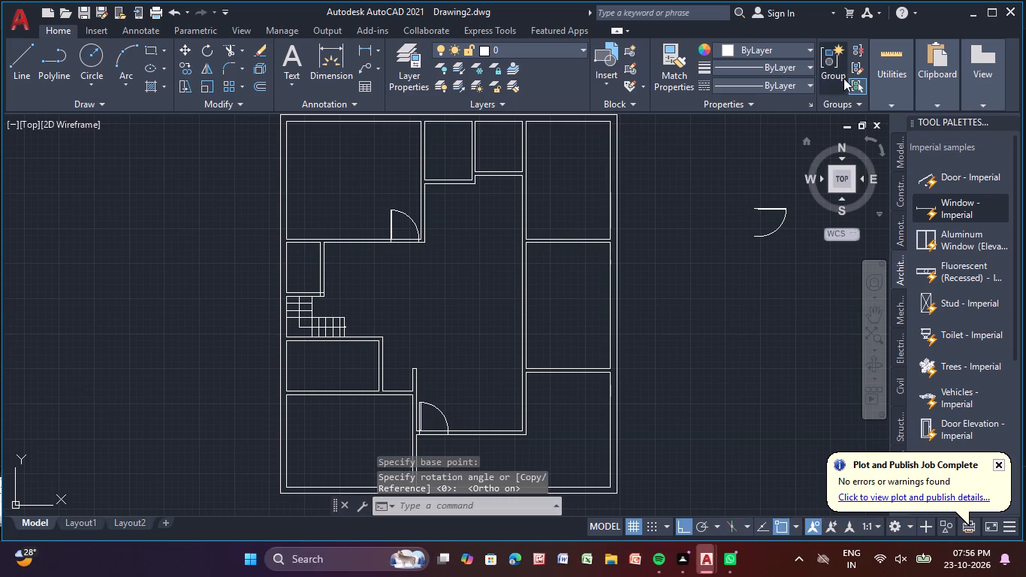
Copy the rotated door into the left wall of the upper-right room, just above its lower corner.
{"action": "left_click", "coordinate": [767, 208]}
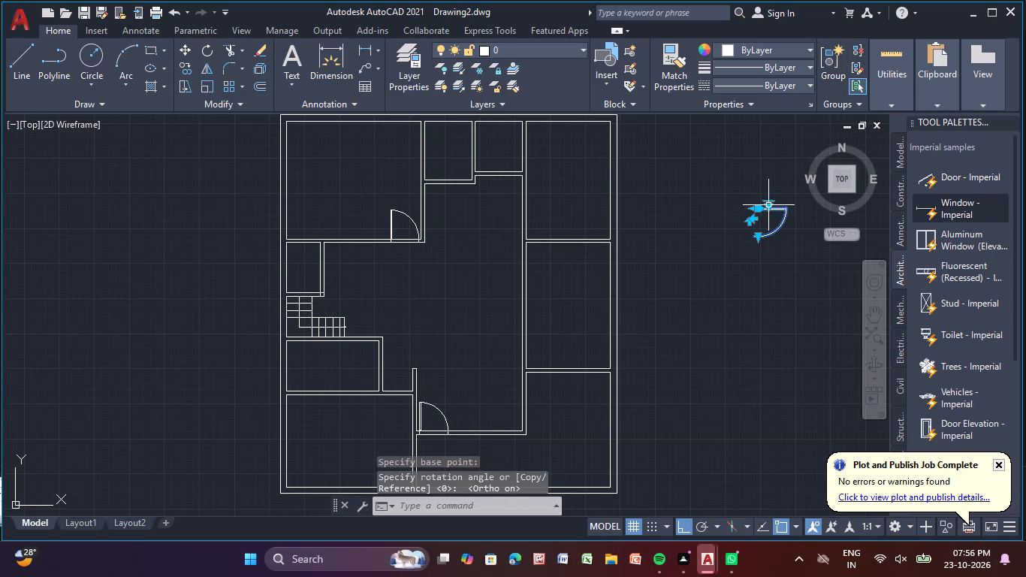
{"action": "left_click", "coordinate": [186, 68]}
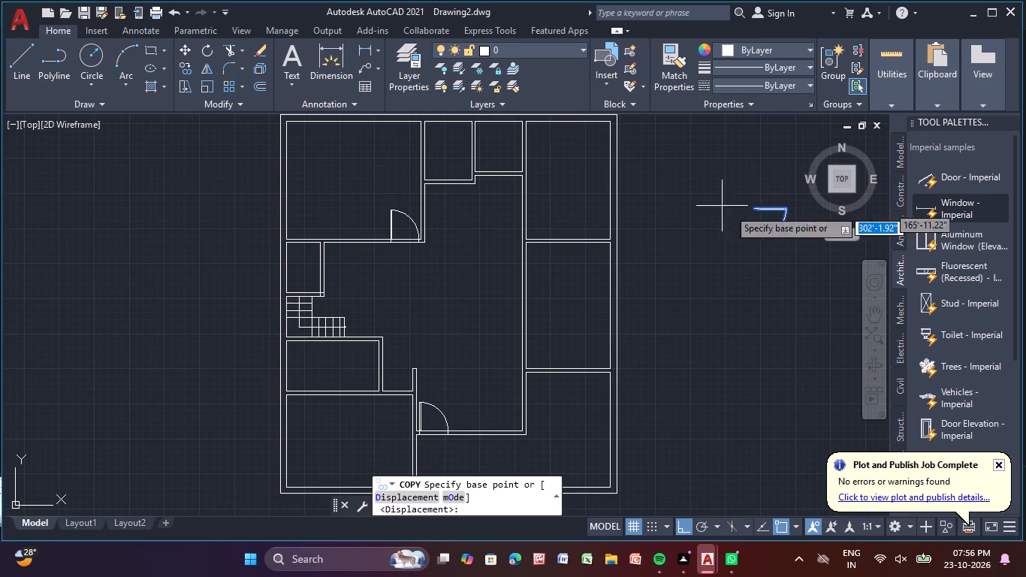
{"action": "left_click", "coordinate": [780, 213]}
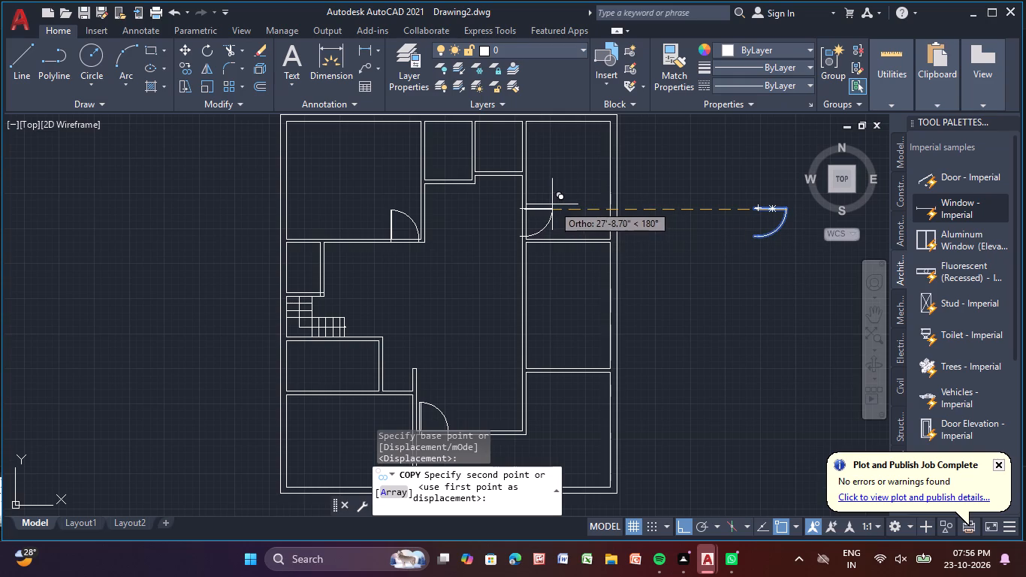
{"action": "middle_click", "coordinate": [551, 204]}
{"action": "scroll", "coordinate": [548, 201], "scroll_direction": "up", "scroll_amount": 4}
{"action": "scroll", "coordinate": [602, 189], "scroll_direction": "down", "scroll_amount": 1}
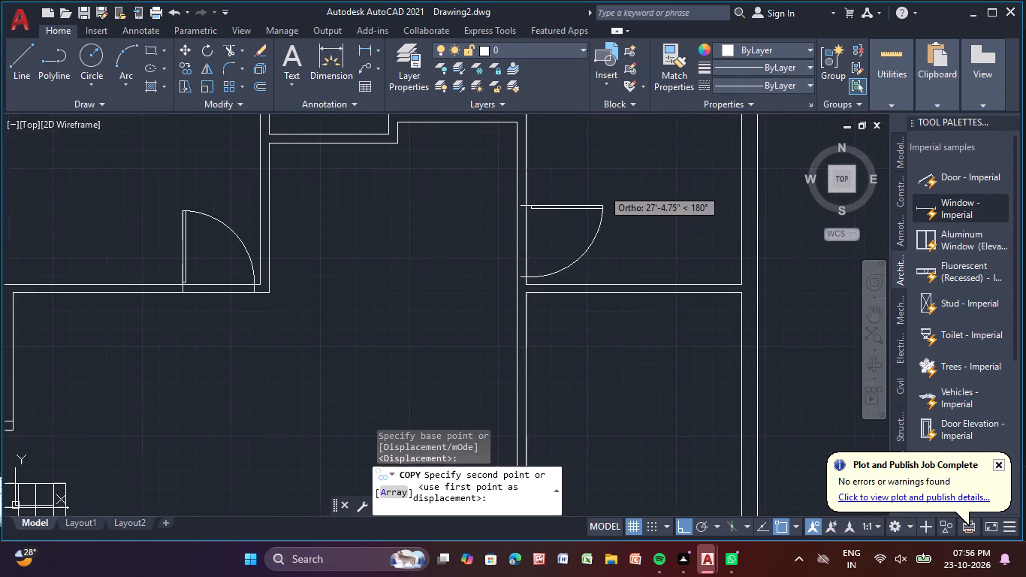
{"action": "scroll", "coordinate": [602, 189], "scroll_direction": "down", "scroll_amount": 1}
{"action": "middle_click", "coordinate": [602, 189]}
{"action": "scroll", "coordinate": [605, 183], "scroll_direction": "up", "scroll_amount": 1}
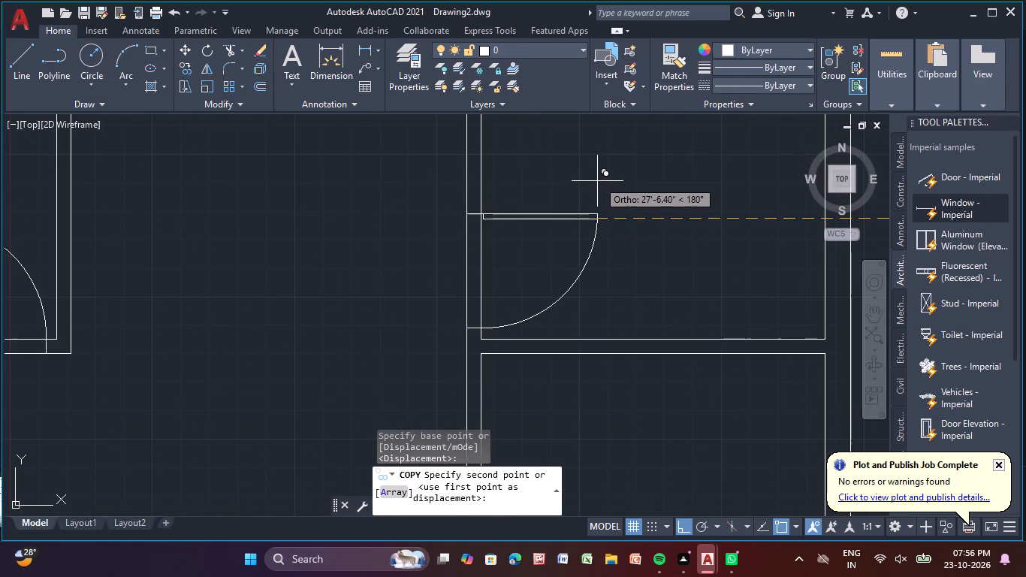
{"action": "left_click", "coordinate": [599, 180]}
With Polar tracking on instead of Ortho, place another copy in the middle-right room's left wall near its lower corner.
{"action": "scroll", "coordinate": [629, 287], "scroll_direction": "down", "scroll_amount": 1}
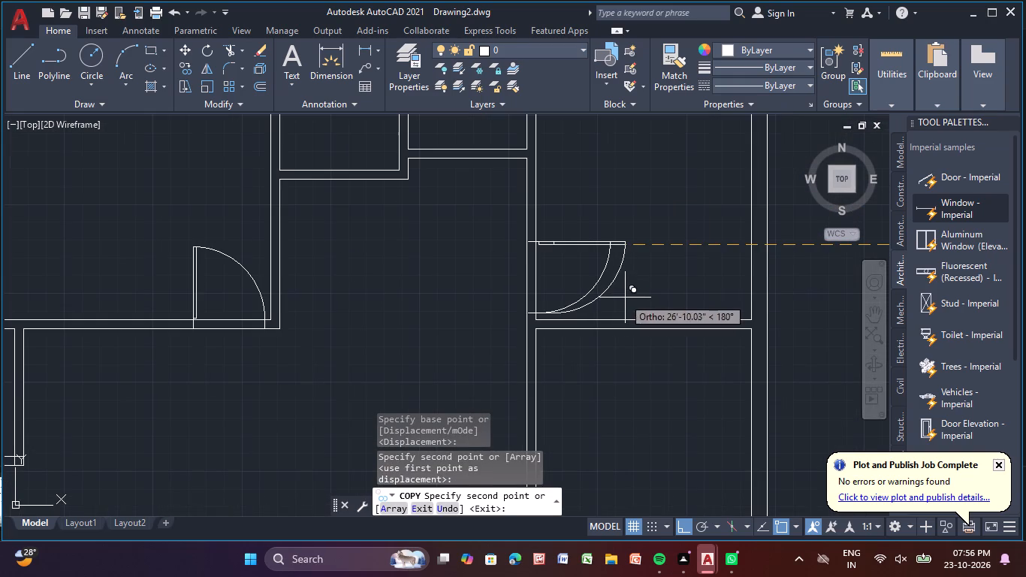
{"action": "left_click", "coordinate": [707, 530]}
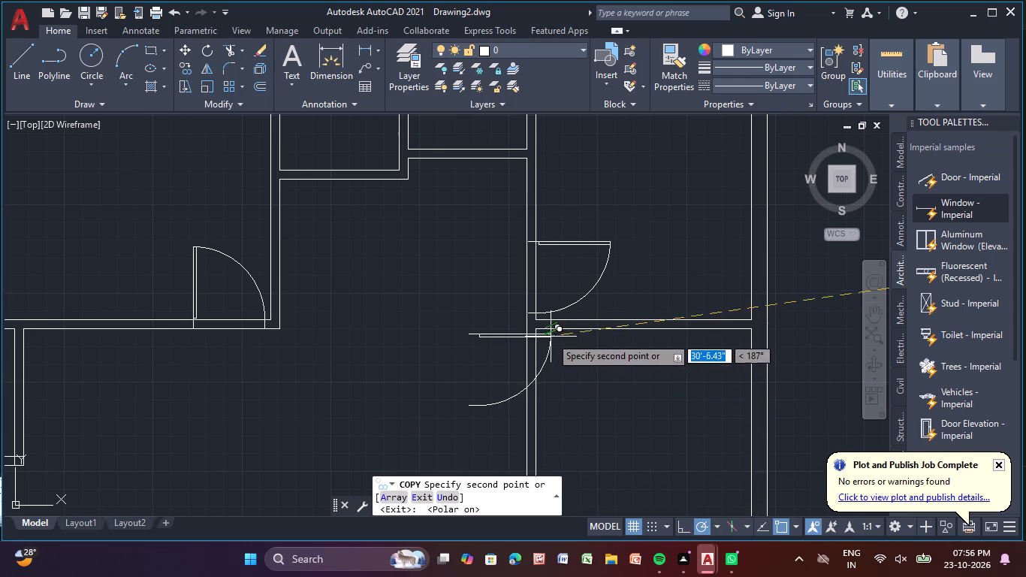
{"action": "middle_click_drag", "start_coordinate": [536, 241], "coordinate": [468, 32]}
{"action": "scroll", "coordinate": [461, 134], "scroll_direction": "down", "scroll_amount": 2}
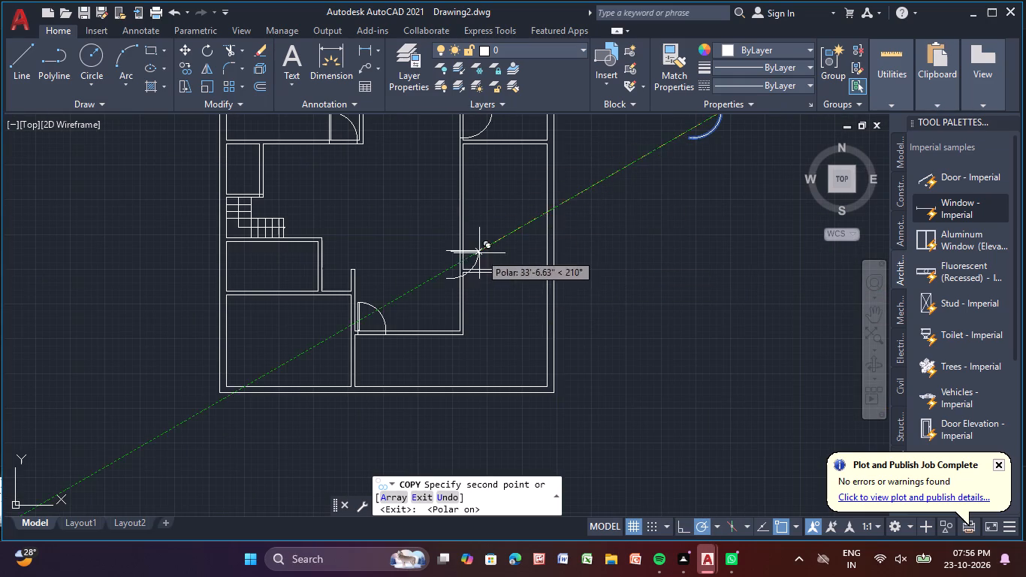
{"action": "scroll", "coordinate": [483, 250], "scroll_direction": "up", "scroll_amount": 3}
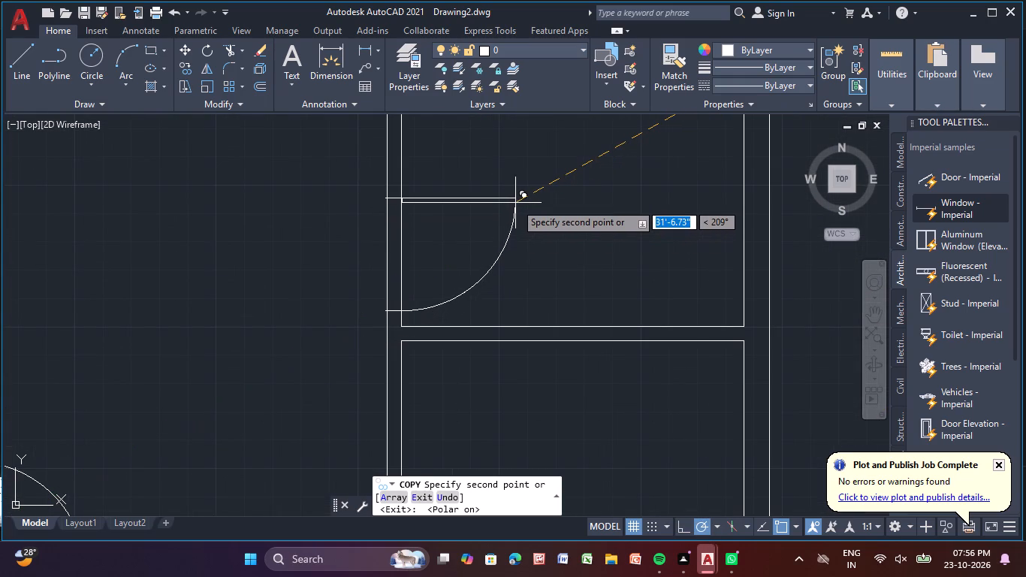
{"action": "left_click", "coordinate": [518, 201]}
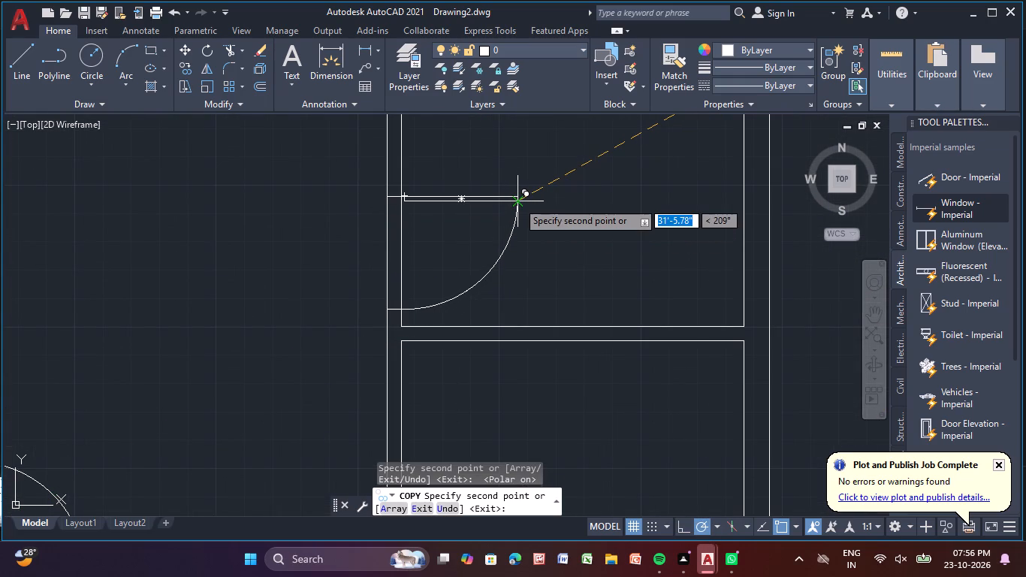
{"action": "key", "text": "Escape"}
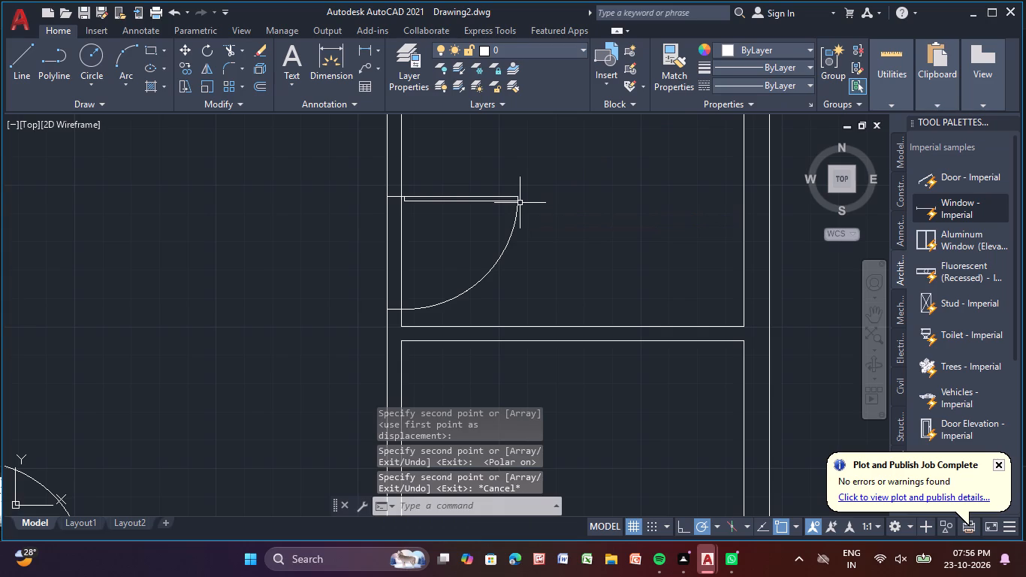
Flip the hinge side of the upper-right room's door so it is hung at the lower end of its opening.
{"action": "scroll", "coordinate": [520, 203], "scroll_direction": "down", "scroll_amount": 3}
{"action": "middle_click_drag", "start_coordinate": [490, 277], "coordinate": [457, 389]}
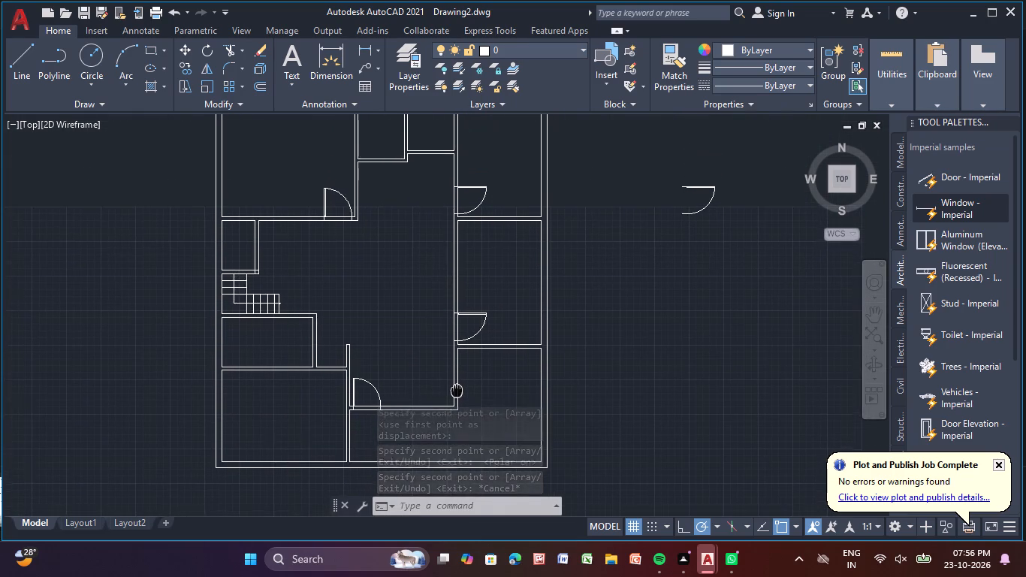
{"action": "middle_click_drag", "start_coordinate": [457, 389], "coordinate": [449, 341]}
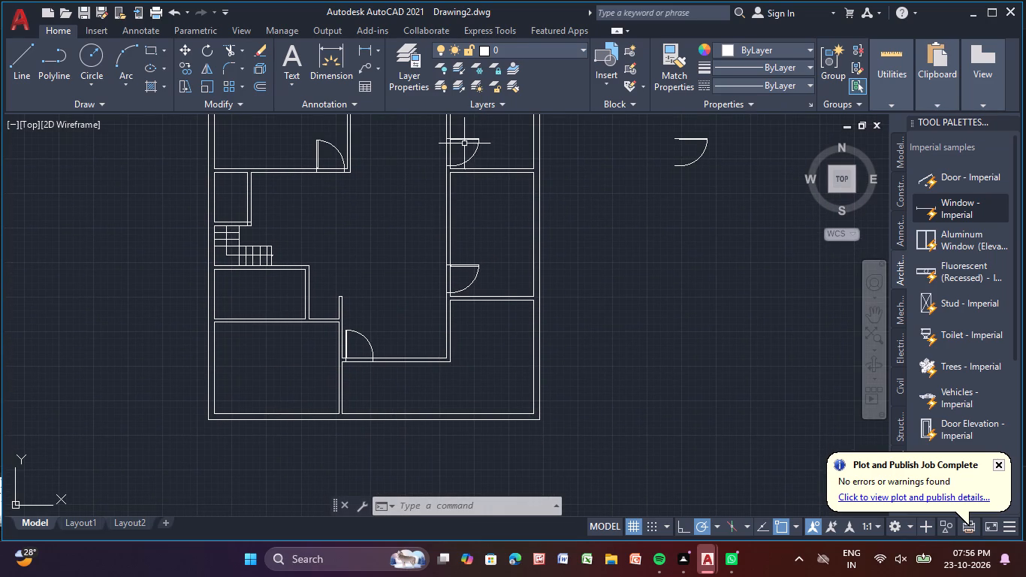
{"action": "left_click", "coordinate": [469, 138]}
{"action": "scroll", "coordinate": [475, 137], "scroll_direction": "up", "scroll_amount": 3}
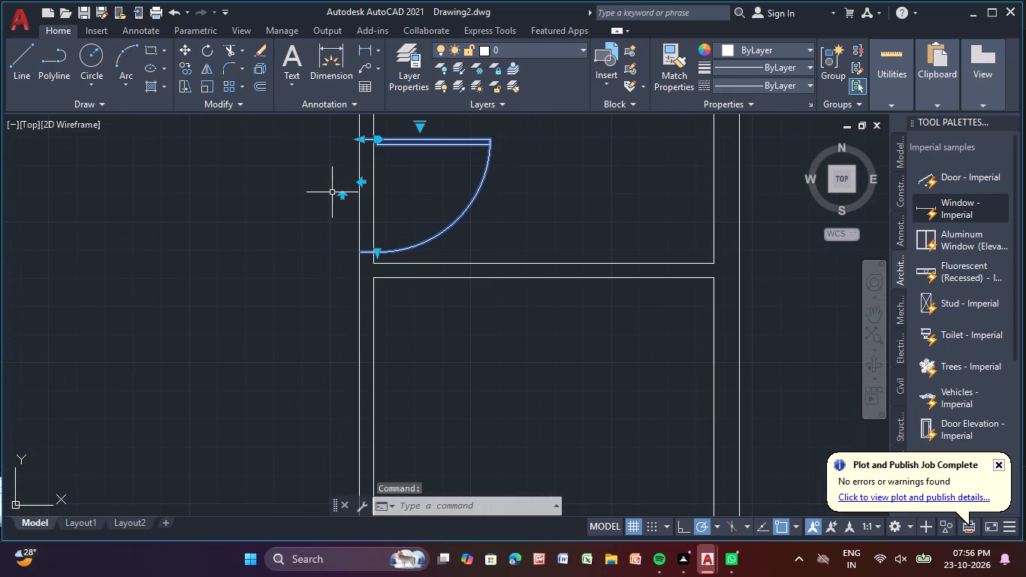
{"action": "left_click", "coordinate": [344, 197]}
{"action": "key", "text": "Escape"}
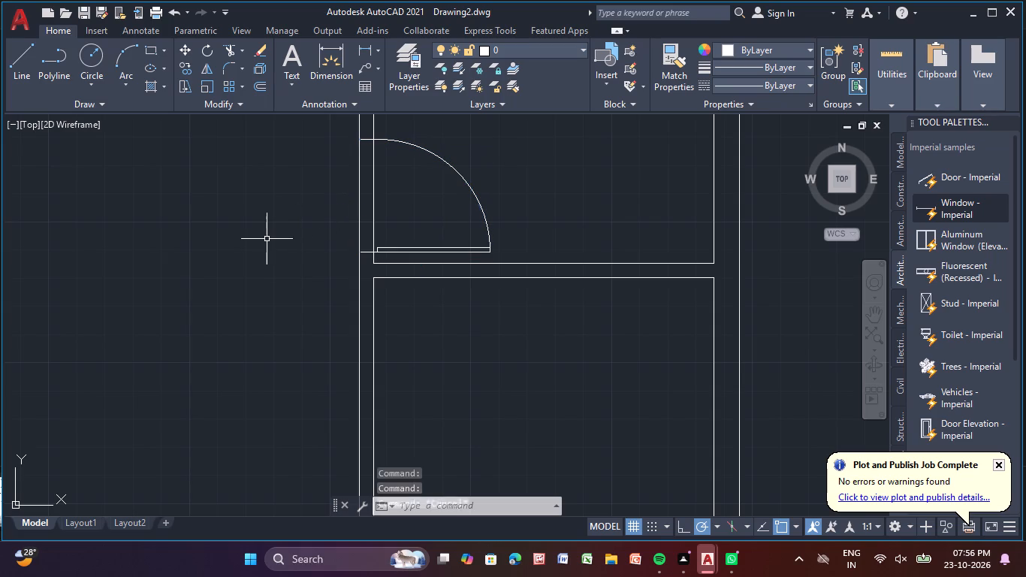
Flip the hinge side of the middle-right room's door so it is also hung at the lower end of its opening.
{"action": "scroll", "coordinate": [305, 325], "scroll_direction": "down", "scroll_amount": 2}
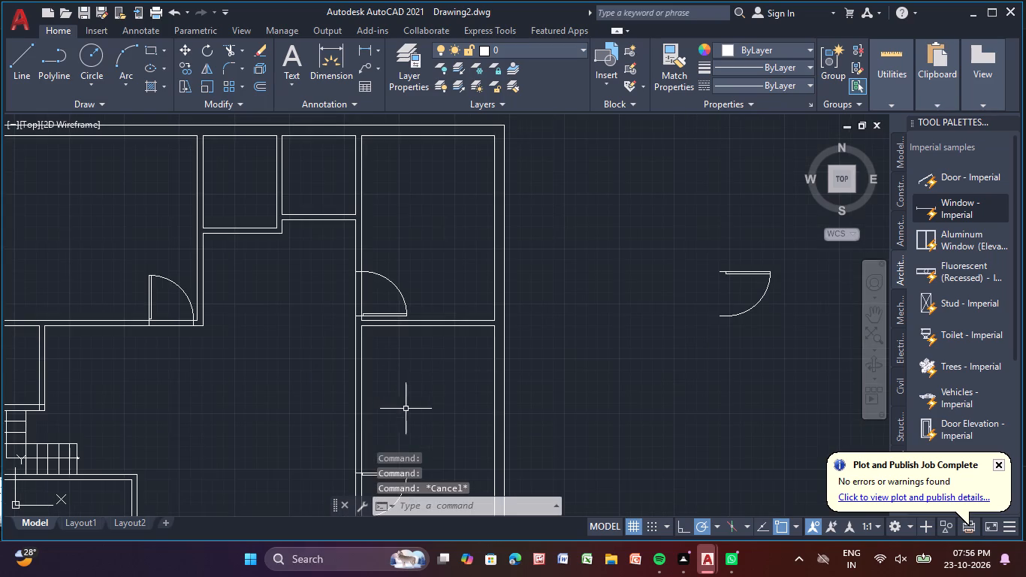
{"action": "middle_click_drag", "start_coordinate": [406, 406], "coordinate": [397, 174]}
{"action": "left_click", "coordinate": [373, 243]}
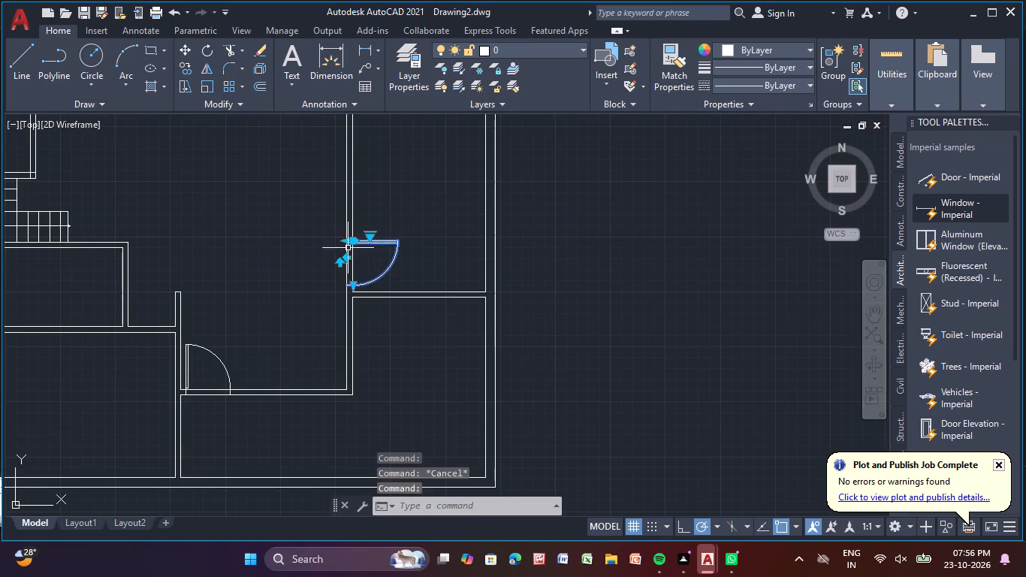
{"action": "scroll", "coordinate": [348, 248], "scroll_direction": "up", "scroll_amount": 2}
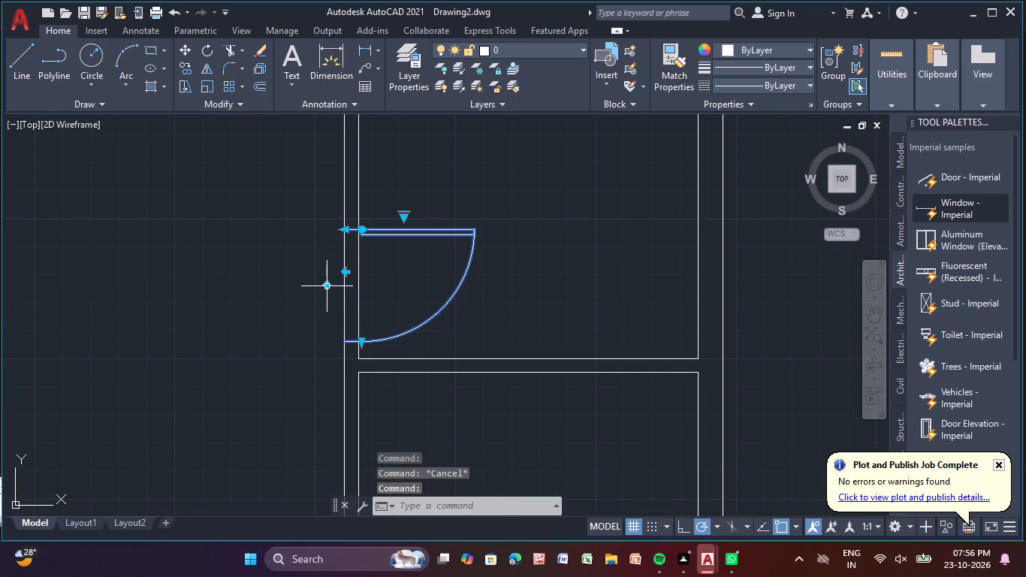
{"action": "left_click", "coordinate": [326, 283]}
{"action": "key", "text": "Escape"}
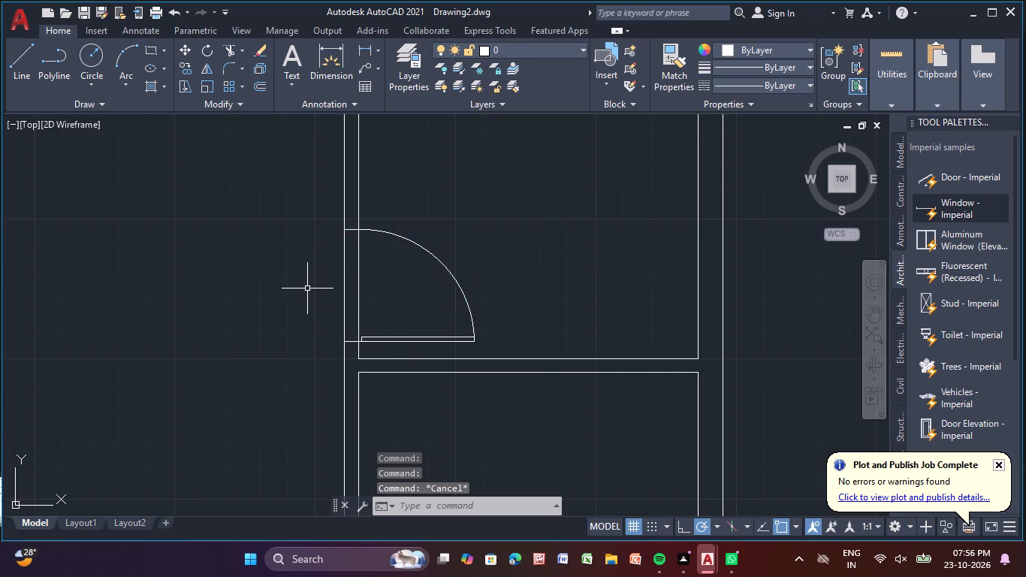
Copy the door in the central hall's bottom wall into the lower-left room's top wall, between the small room and the short wall stub.
{"action": "scroll", "coordinate": [307, 288], "scroll_direction": "down", "scroll_amount": 4}
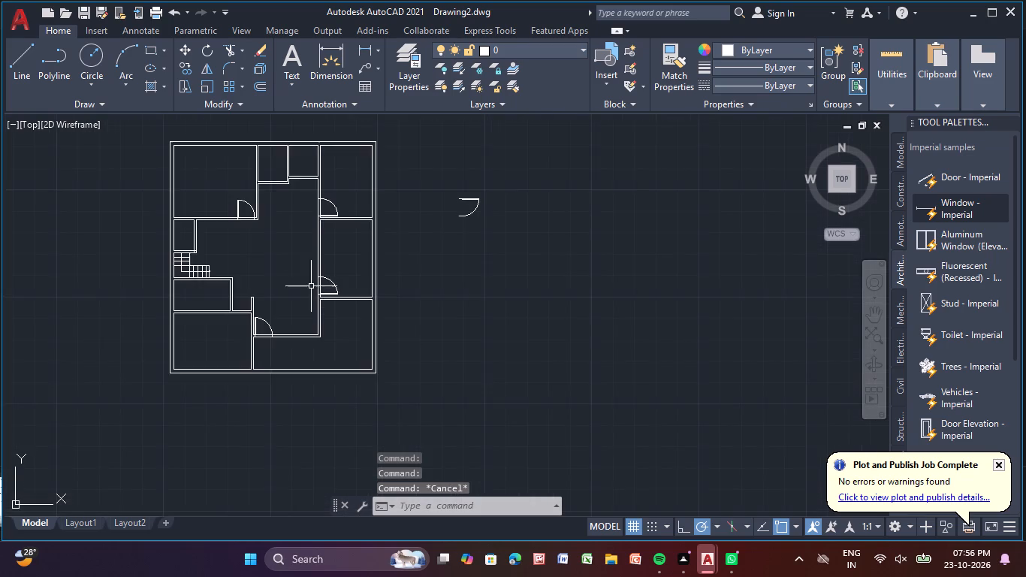
{"action": "middle_click_drag", "start_coordinate": [311, 286], "coordinate": [612, 186]}
{"action": "scroll", "coordinate": [321, 273], "scroll_direction": "up", "scroll_amount": 1}
{"action": "middle_click_drag", "start_coordinate": [603, 188], "coordinate": [596, 201]}
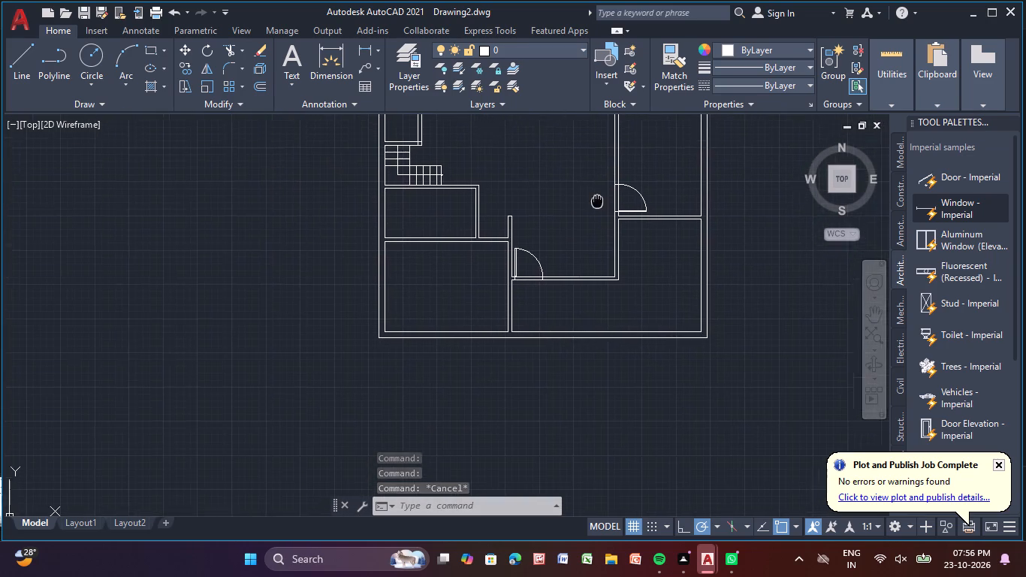
{"action": "middle_click_drag", "start_coordinate": [596, 201], "coordinate": [358, 301]}
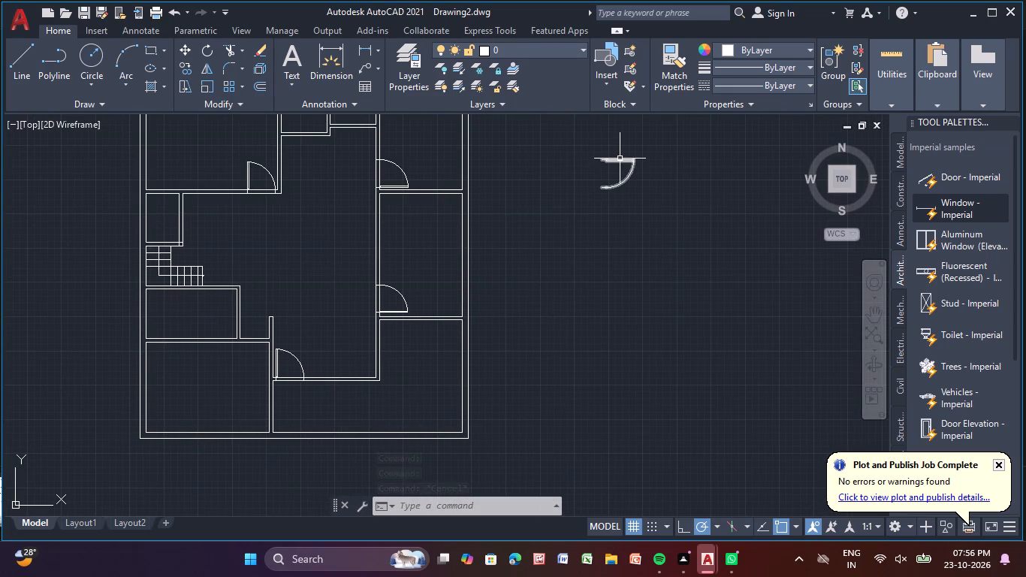
{"action": "left_click", "coordinate": [277, 352]}
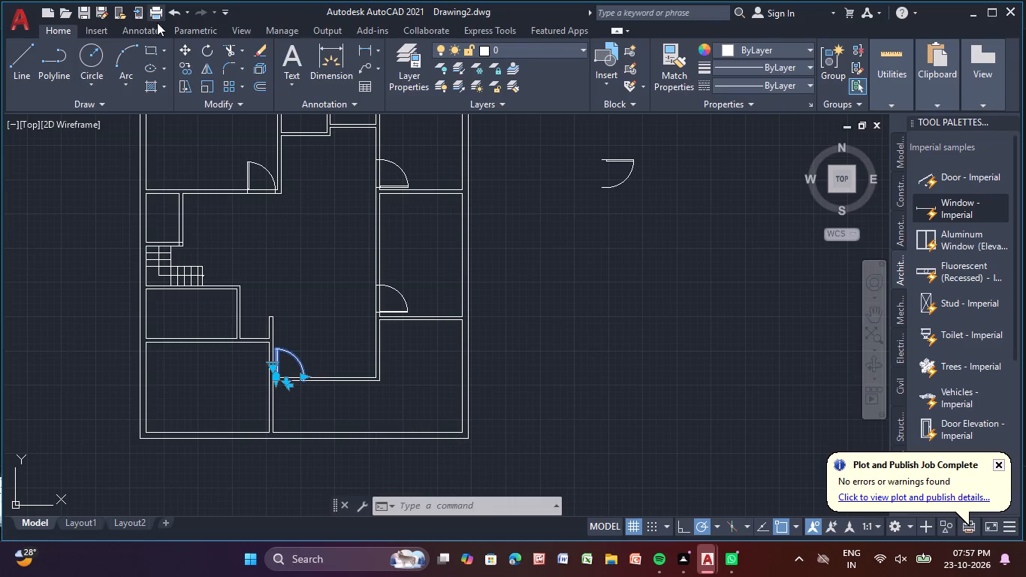
{"action": "left_click", "coordinate": [190, 63]}
{"action": "left_click", "coordinate": [288, 362]}
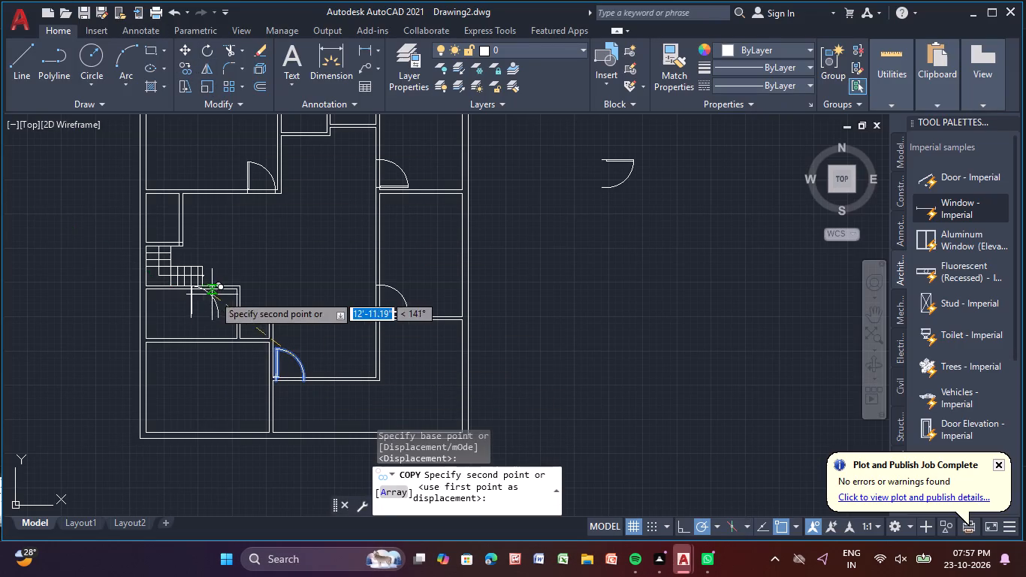
{"action": "scroll", "coordinate": [231, 315], "scroll_direction": "up", "scroll_amount": 3}
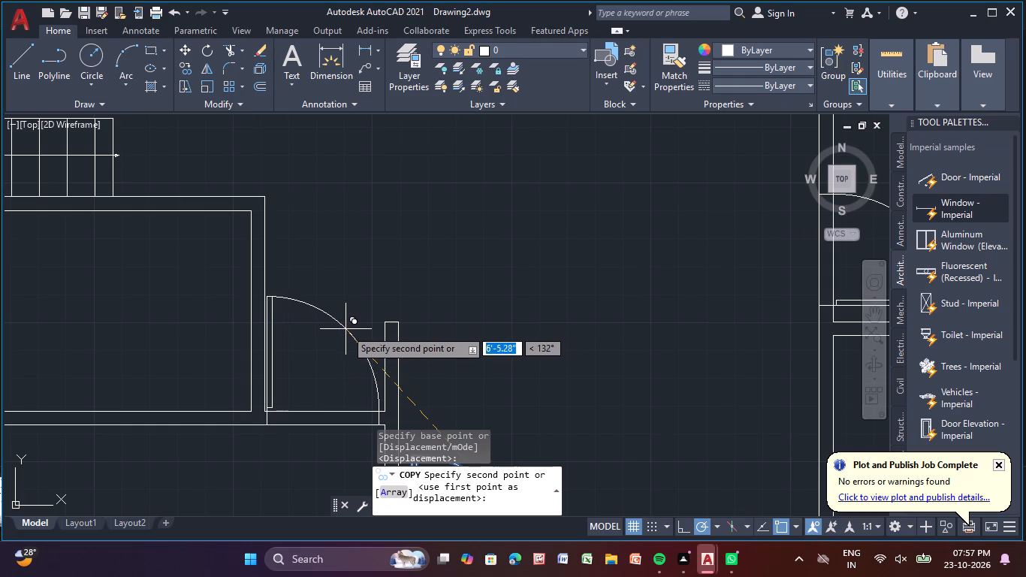
{"action": "left_click", "coordinate": [346, 329]}
{"action": "scroll", "coordinate": [403, 269], "scroll_direction": "down", "scroll_amount": 1}
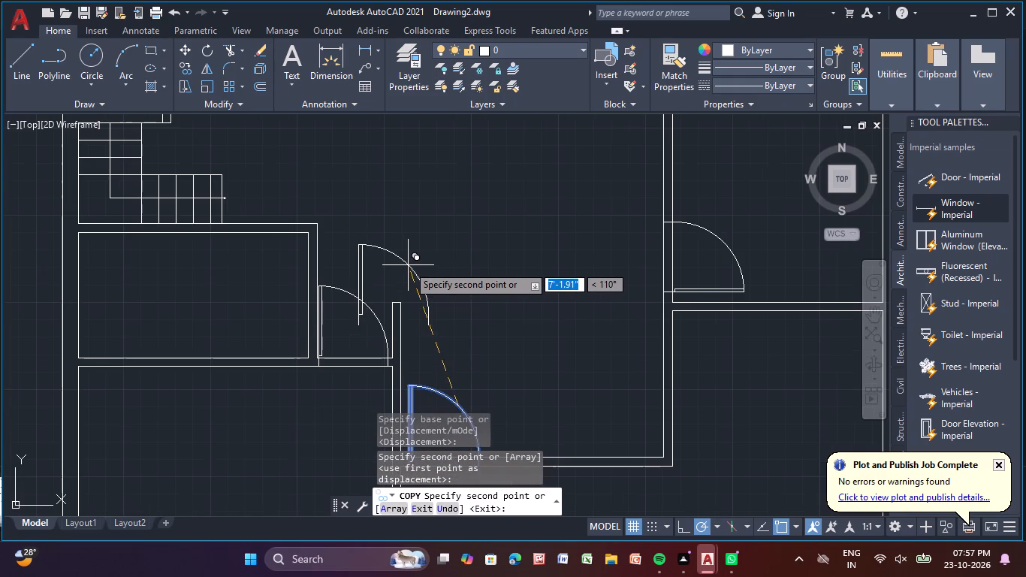
{"action": "key", "text": "Escape"}
Flip the new door's swing downward into the lower-left room and hang it on the side next to the wall stub.
{"action": "scroll", "coordinate": [405, 269], "scroll_direction": "down", "scroll_amount": 4}
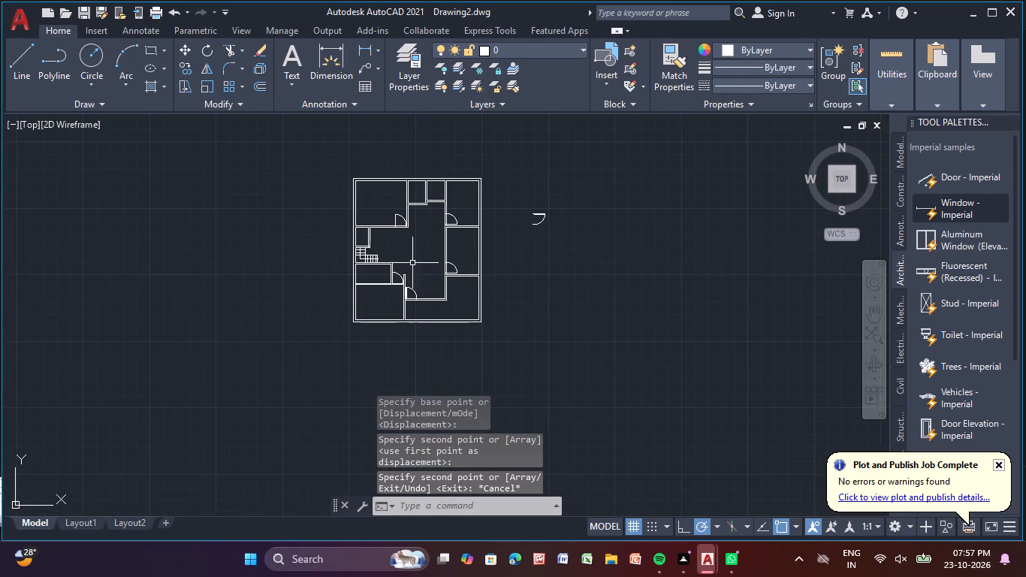
{"action": "middle_click_drag", "start_coordinate": [427, 253], "coordinate": [425, 265]}
{"action": "scroll", "coordinate": [403, 273], "scroll_direction": "up", "scroll_amount": 4}
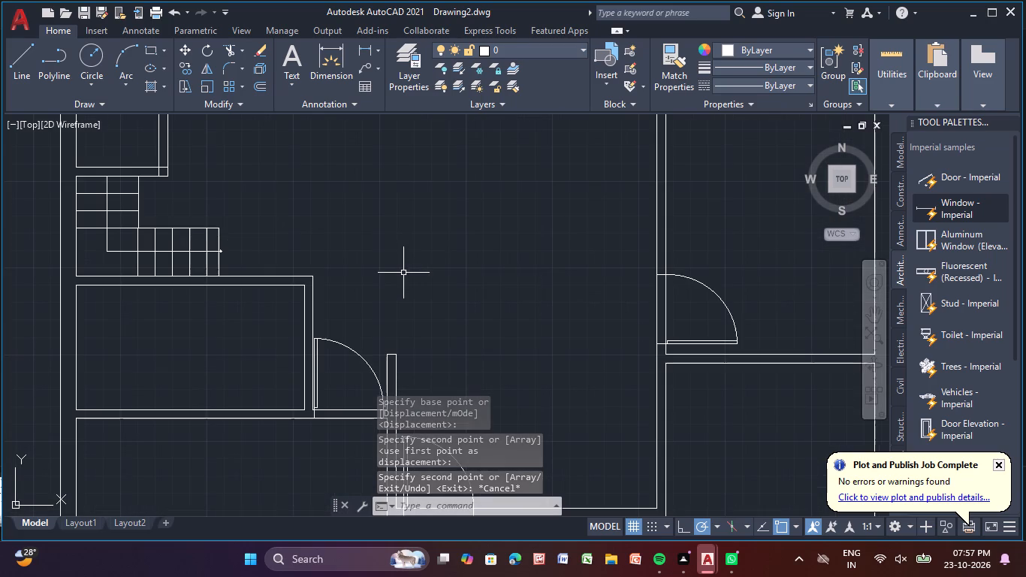
{"action": "middle_click", "coordinate": [291, 298]}
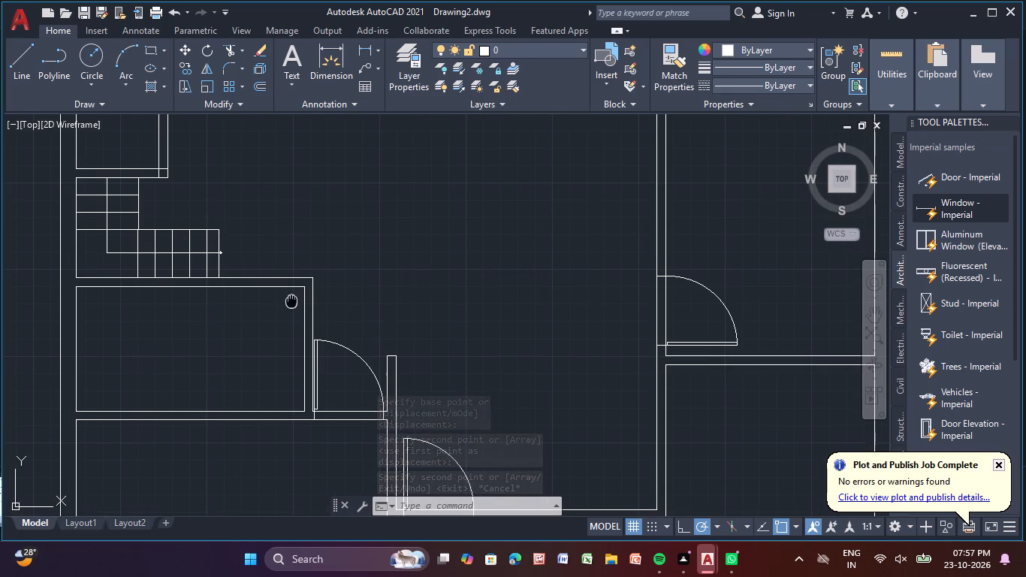
{"action": "left_click", "coordinate": [316, 358]}
{"action": "middle_click_drag", "start_coordinate": [324, 421], "coordinate": [277, 376]}
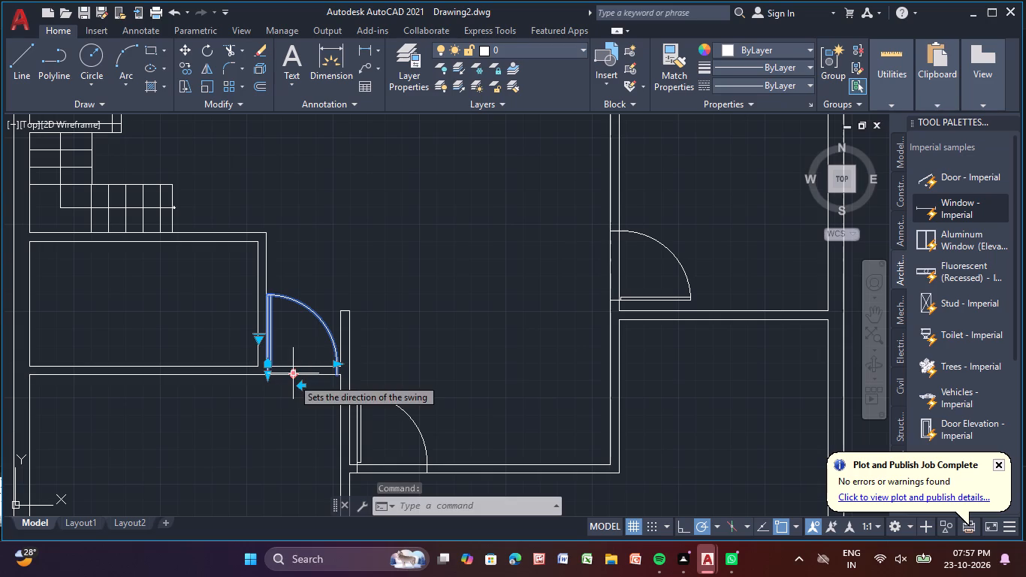
{"action": "left_click", "coordinate": [292, 378]}
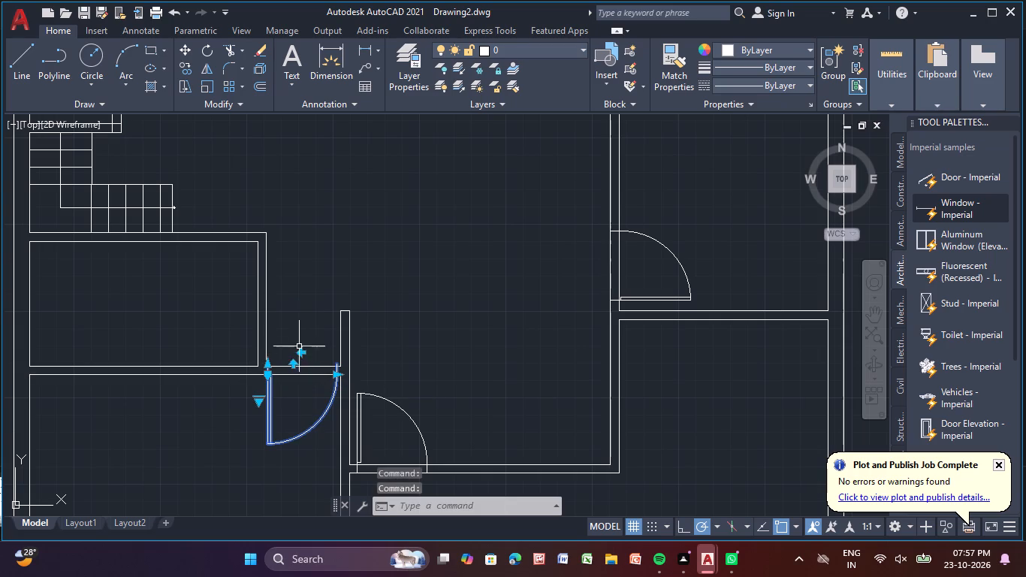
{"action": "left_click", "coordinate": [297, 353]}
{"action": "left_click", "coordinate": [298, 353]}
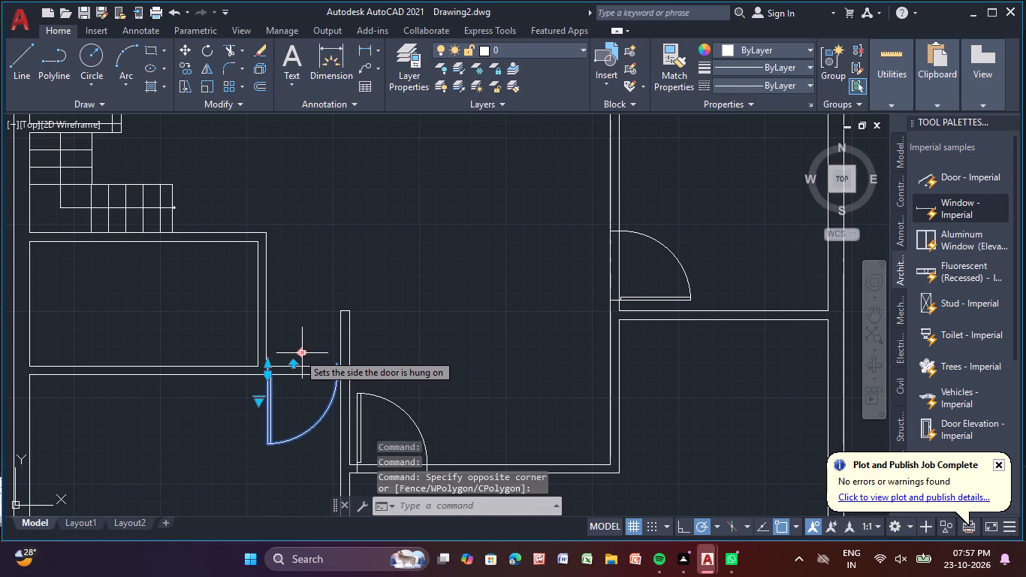
{"action": "left_click", "coordinate": [298, 353]}
{"action": "key", "text": "Escape"}
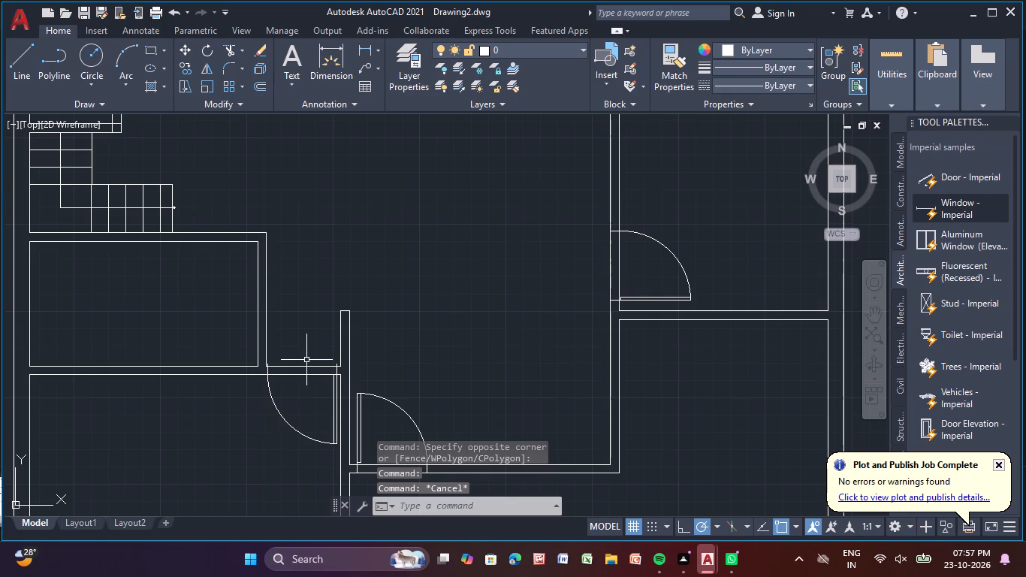
Shift the flipped door by its insertion point slightly down and toward the stub so its jamb lines start at the wall's upper line.
{"action": "middle_click_drag", "start_coordinate": [306, 360], "coordinate": [306, 328]}
{"action": "scroll", "coordinate": [309, 343], "scroll_direction": "up", "scroll_amount": 3}
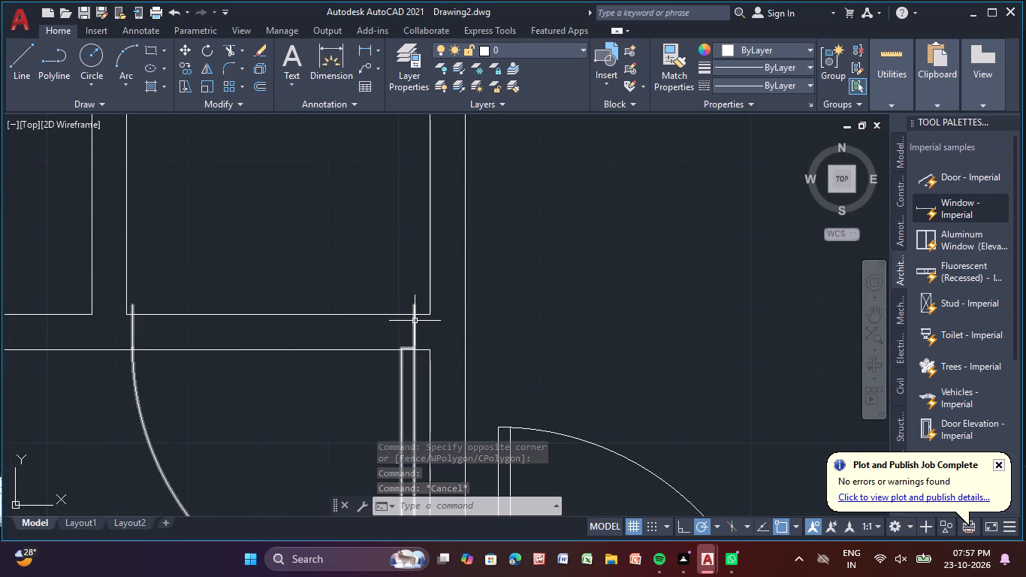
{"action": "left_click", "coordinate": [415, 320]}
{"action": "left_click", "coordinate": [415, 352]}
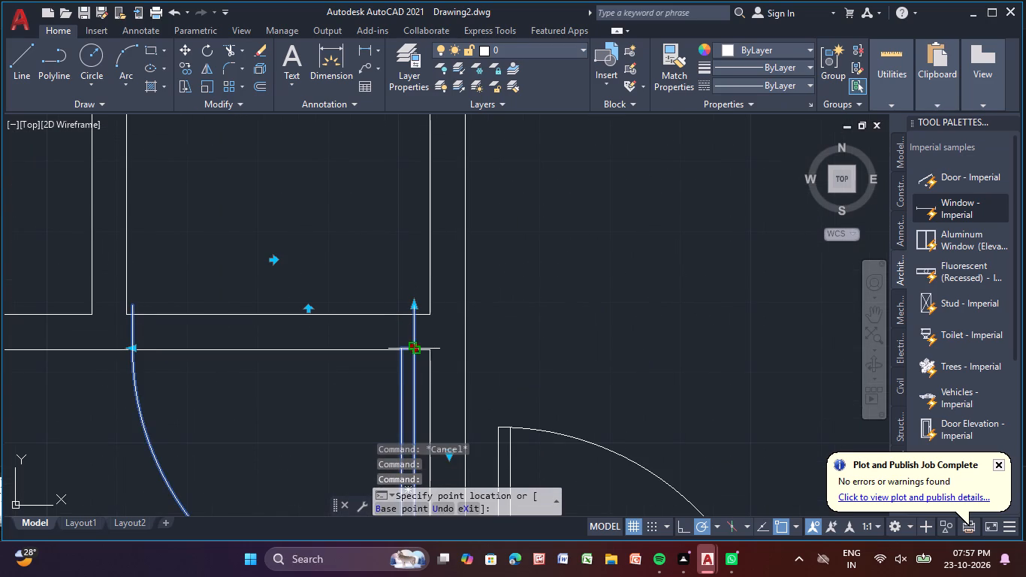
{"action": "left_click", "coordinate": [418, 355]}
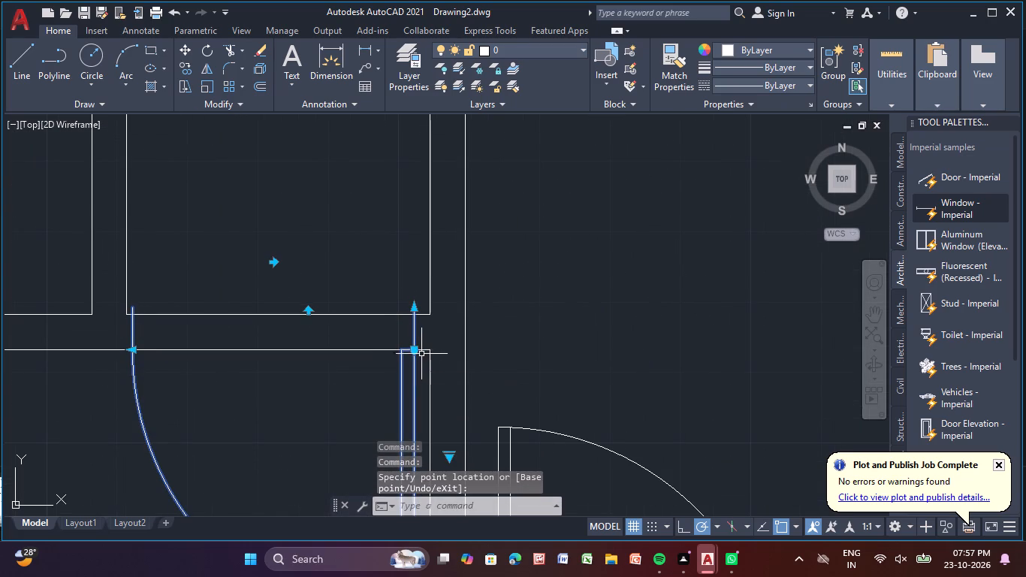
{"action": "key", "text": "Escape"}
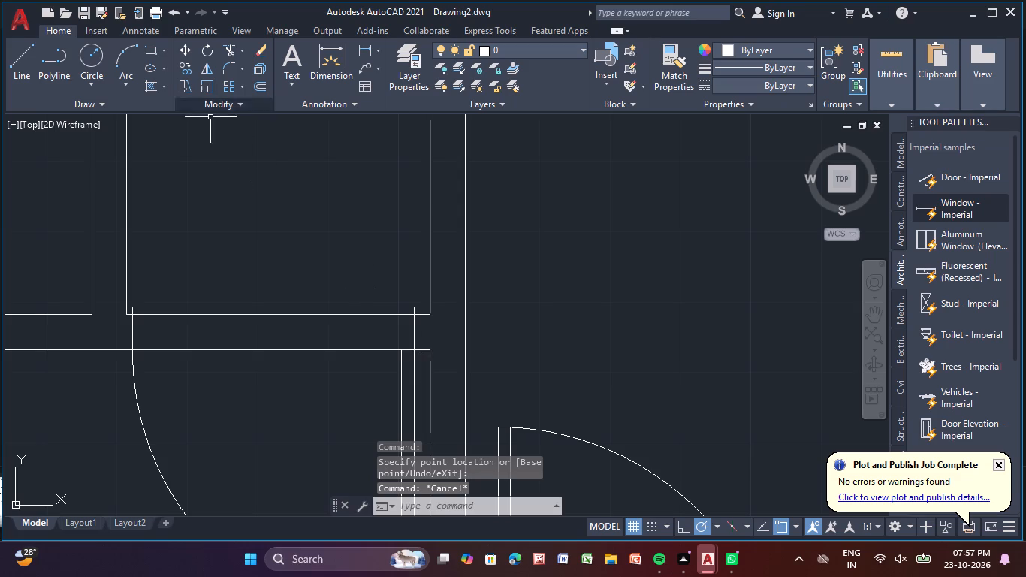
{"action": "left_click", "coordinate": [415, 327]}
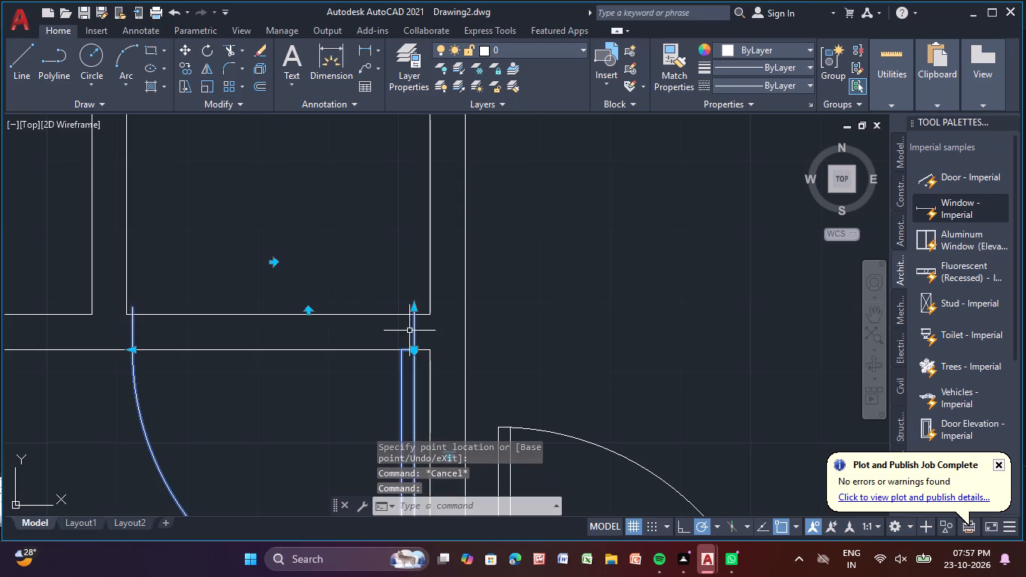
{"action": "middle_click_drag", "start_coordinate": [408, 328], "coordinate": [278, 156]}
{"action": "middle_click_drag", "start_coordinate": [291, 167], "coordinate": [280, 255]}
{"action": "scroll", "coordinate": [277, 256], "scroll_direction": "up", "scroll_amount": 2}
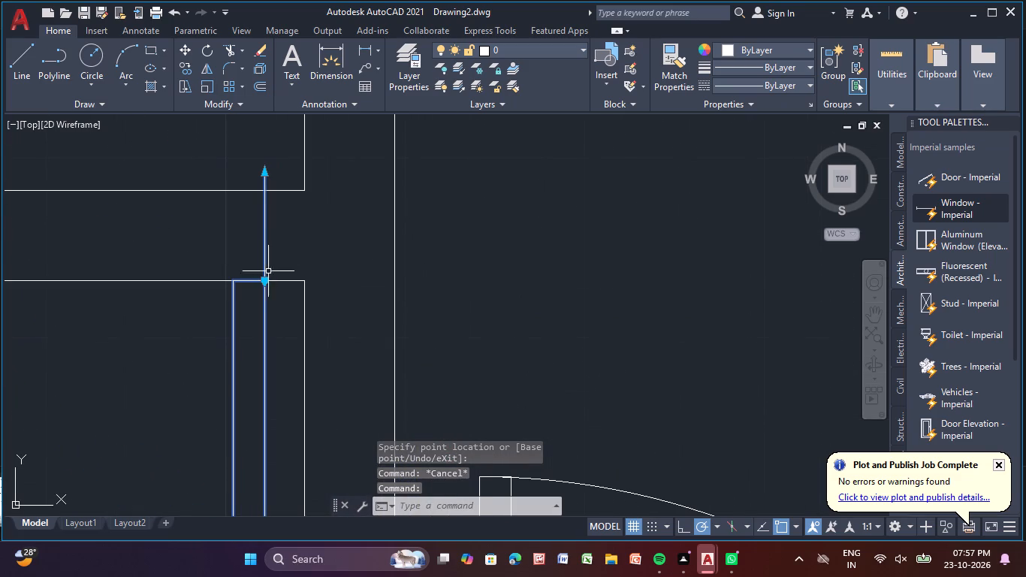
{"action": "left_click", "coordinate": [267, 284]}
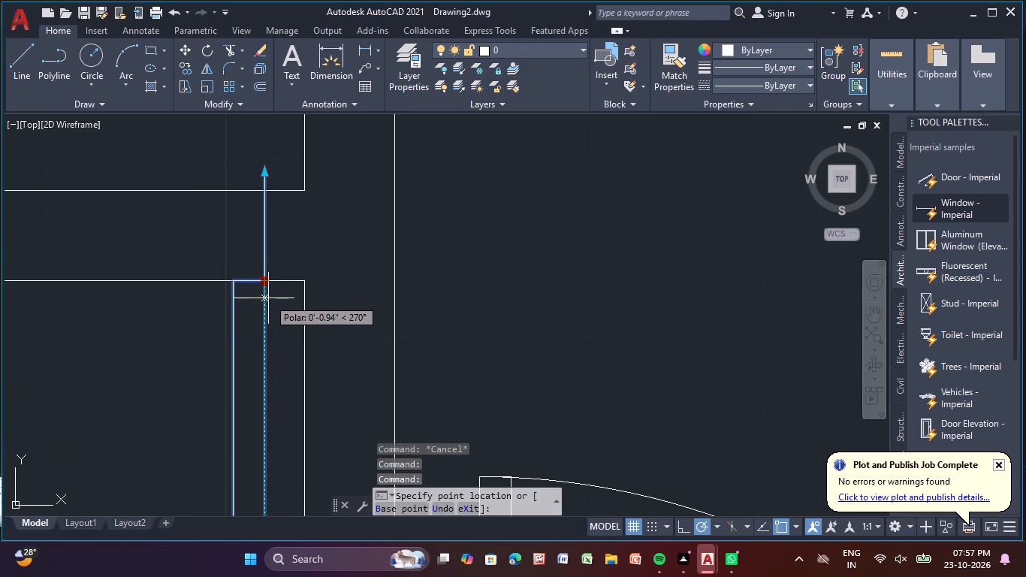
{"action": "left_click", "coordinate": [276, 298]}
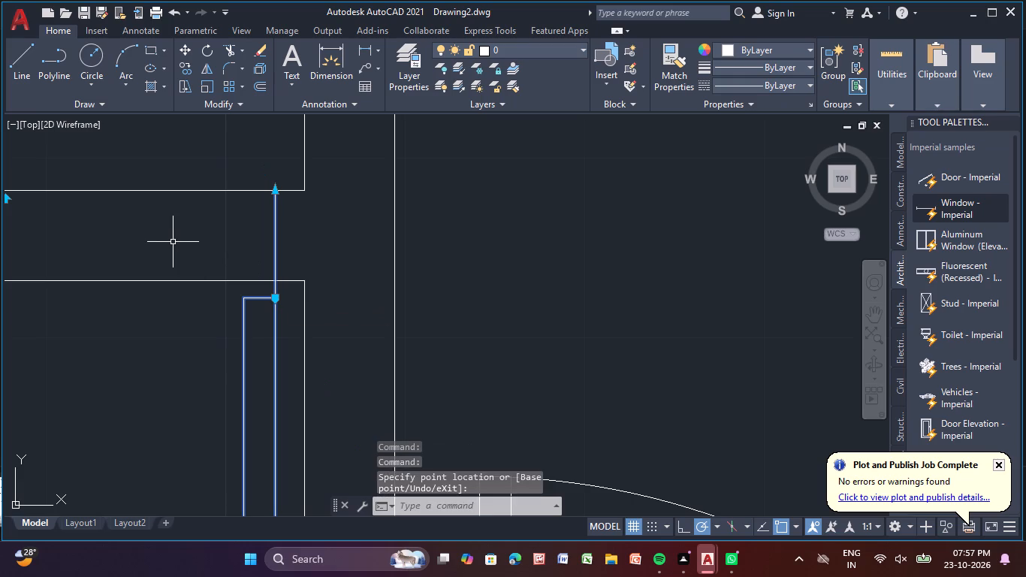
{"action": "key", "text": "Escape"}
Flip the swing of the door in the lower-left room's top wall upward, with the spare door outside the plan also selected.
{"action": "scroll", "coordinate": [174, 241], "scroll_direction": "down", "scroll_amount": 5}
{"action": "middle_click_drag", "start_coordinate": [195, 271], "coordinate": [410, 359]}
{"action": "scroll", "coordinate": [351, 265], "scroll_direction": "down", "scroll_amount": 1}
{"action": "middle_click_drag", "start_coordinate": [351, 265], "coordinate": [355, 267]}
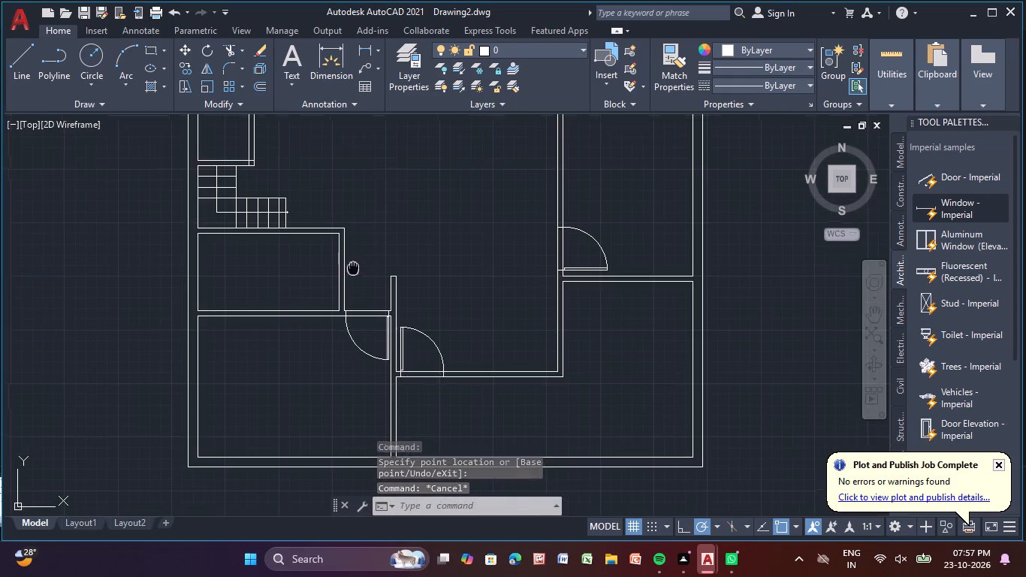
{"action": "middle_click_drag", "start_coordinate": [355, 267], "coordinate": [447, 252]}
{"action": "middle_click_drag", "start_coordinate": [448, 248], "coordinate": [440, 321]}
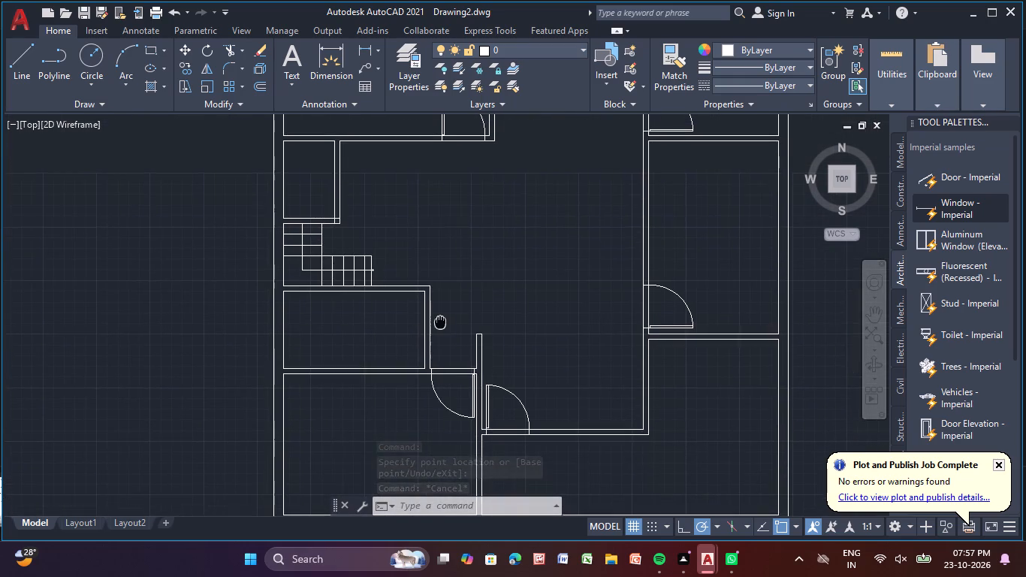
{"action": "middle_click_drag", "start_coordinate": [440, 321], "coordinate": [252, 0]}
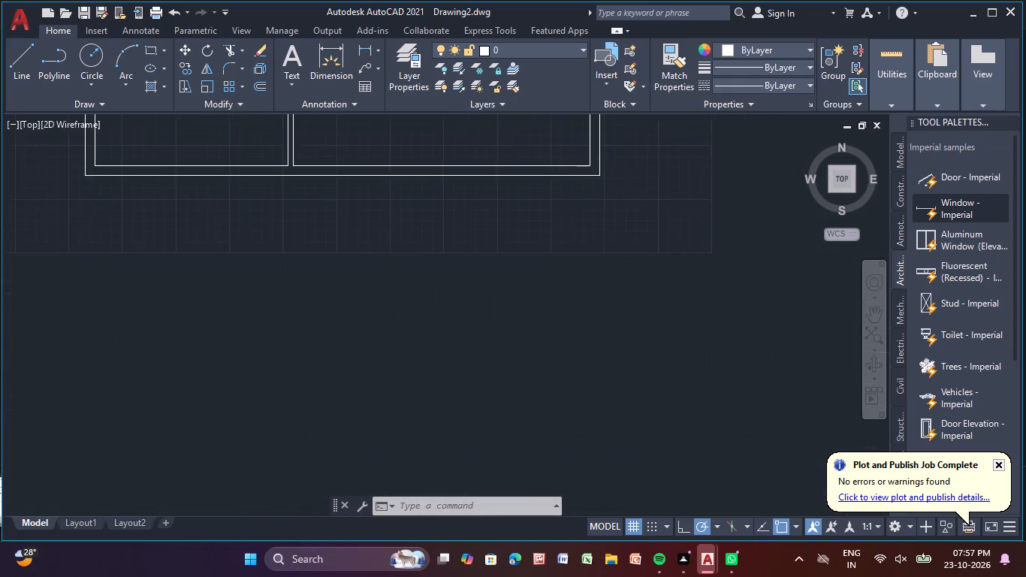
{"action": "middle_click_drag", "start_coordinate": [252, 0], "coordinate": [285, 302]}
{"action": "scroll", "coordinate": [505, 319], "scroll_direction": "down", "scroll_amount": 1}
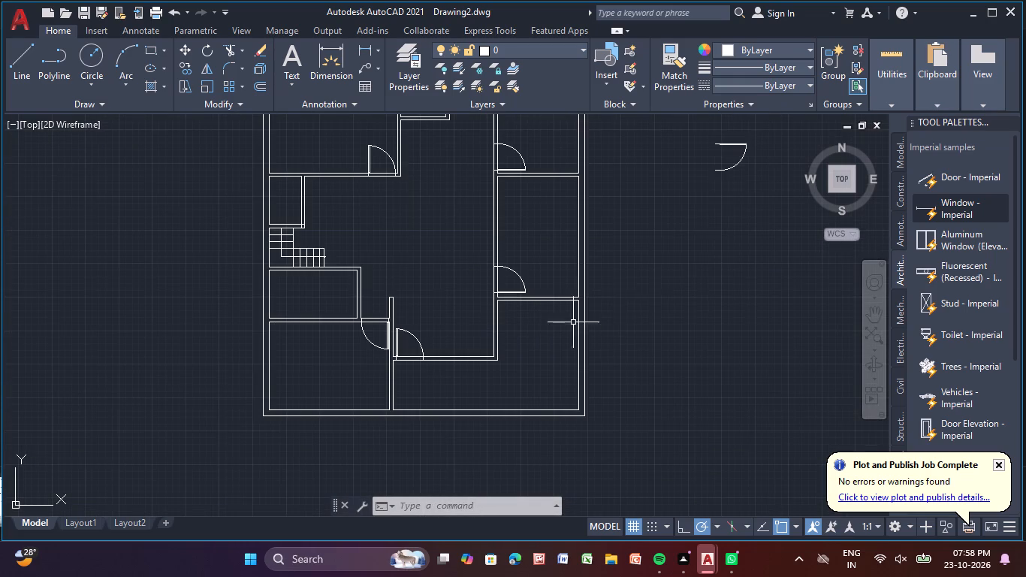
{"action": "left_click", "coordinate": [719, 172]}
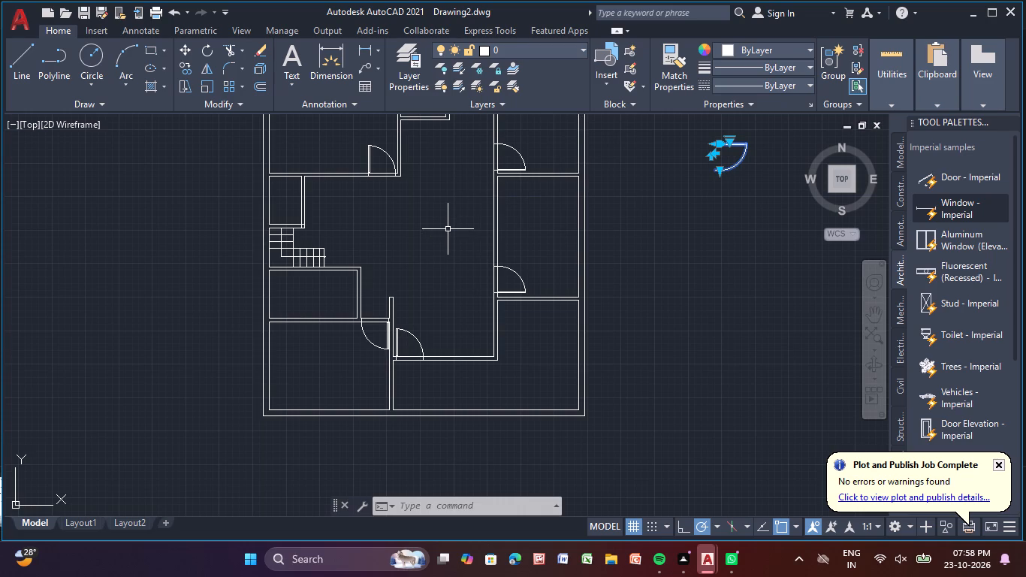
{"action": "left_click", "coordinate": [370, 339]}
{"action": "left_click", "coordinate": [379, 321]}
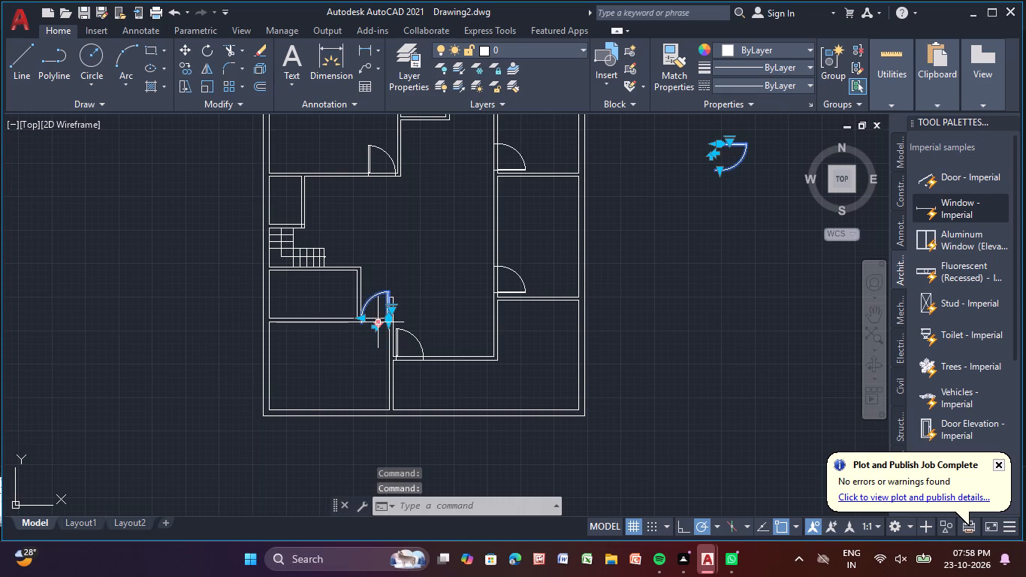
Copy the selected doors about 4'-5" to the left so a door sits in the small room's bottom wall, below the staircase.
{"action": "left_click", "coordinate": [183, 68]}
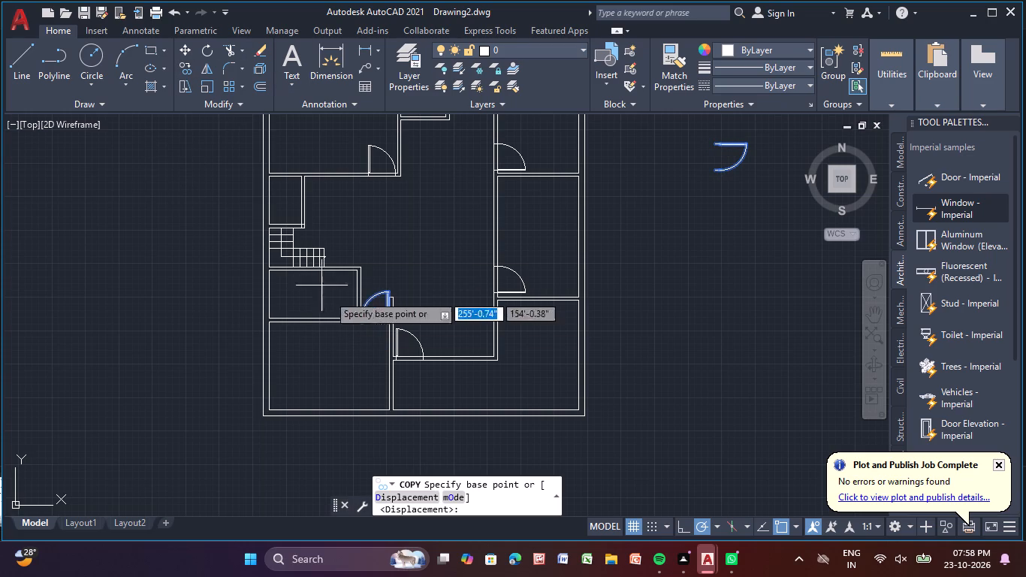
{"action": "left_click", "coordinate": [385, 306]}
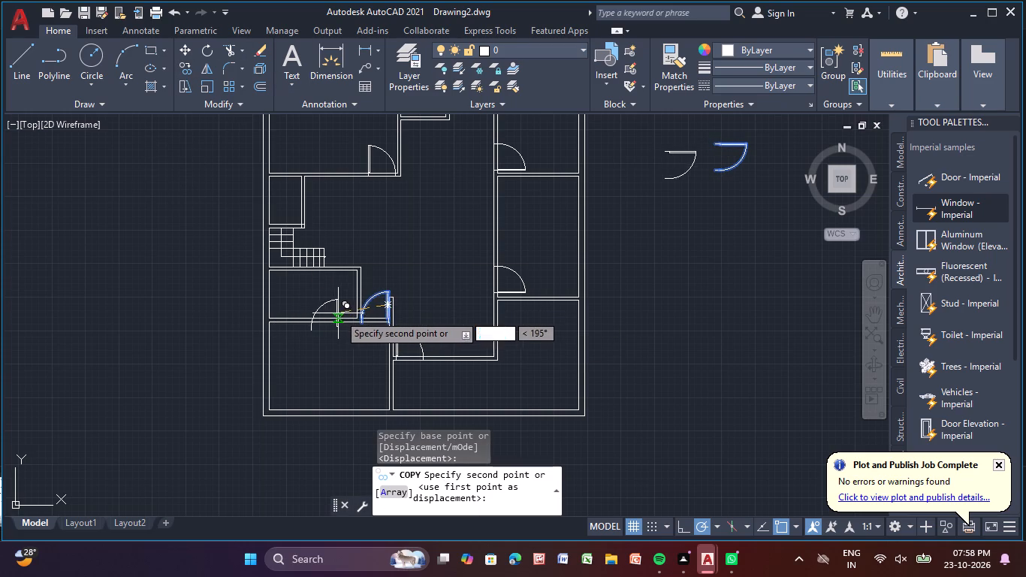
{"action": "scroll", "coordinate": [352, 314], "scroll_direction": "up", "scroll_amount": 3}
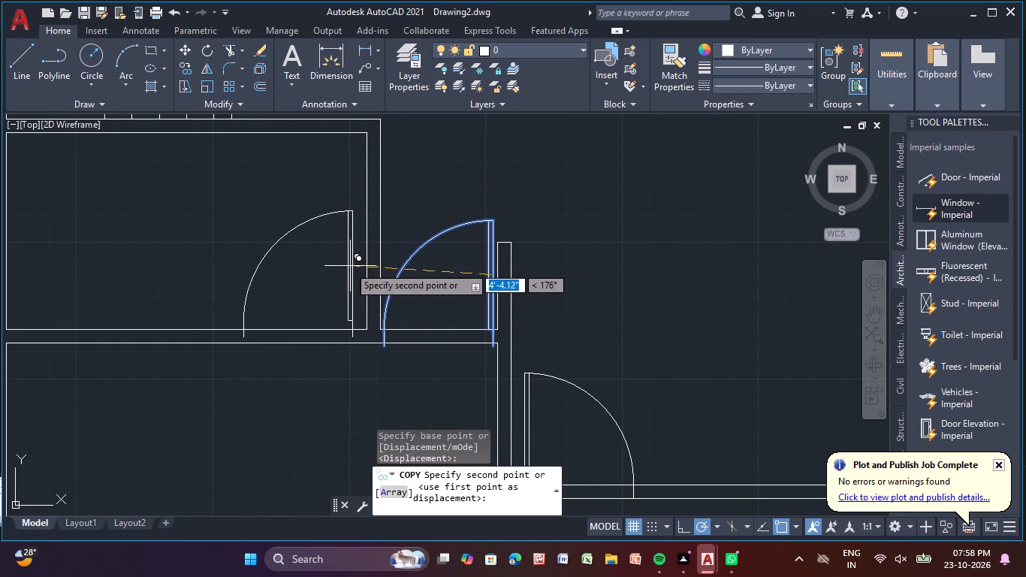
{"action": "left_click", "coordinate": [343, 267]}
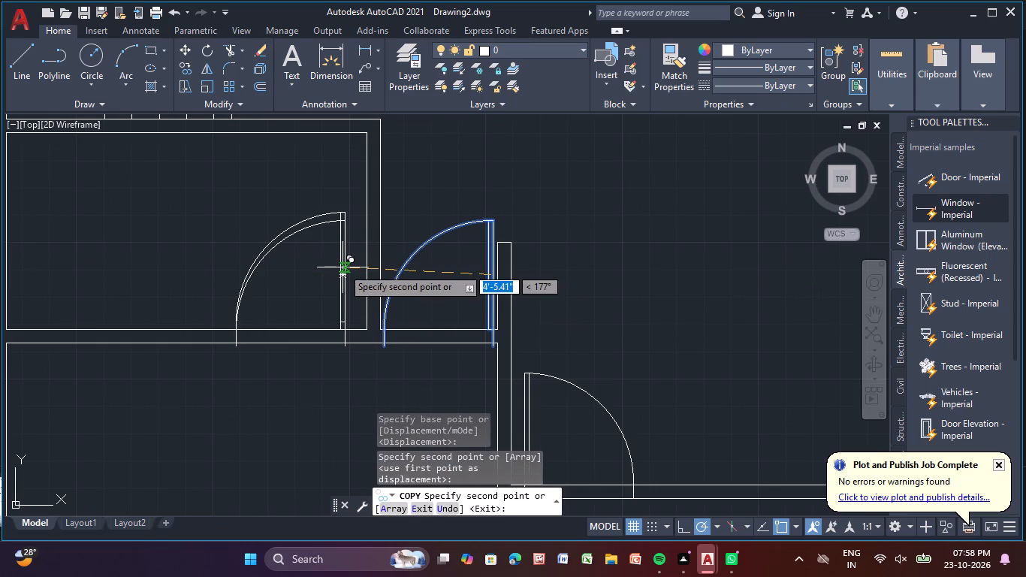
{"action": "key", "text": "Escape"}
{"action": "key", "text": "Escape"}
{"action": "key", "text": "Escape"}
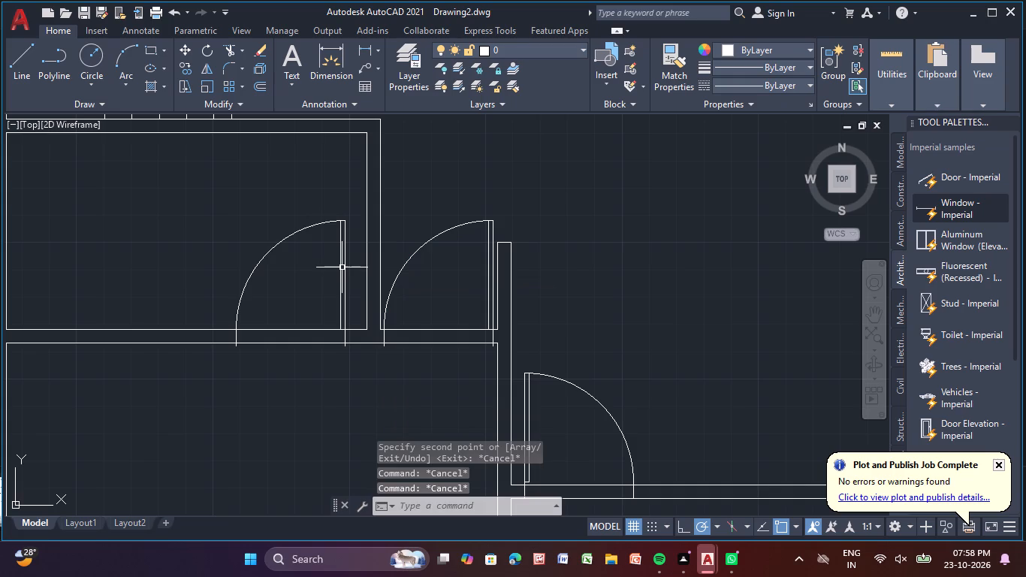
Shift the copied door by its insertion point about 1.36" up and right so its jamb lines end at the wall's lower line.
{"action": "left_click", "coordinate": [343, 258]}
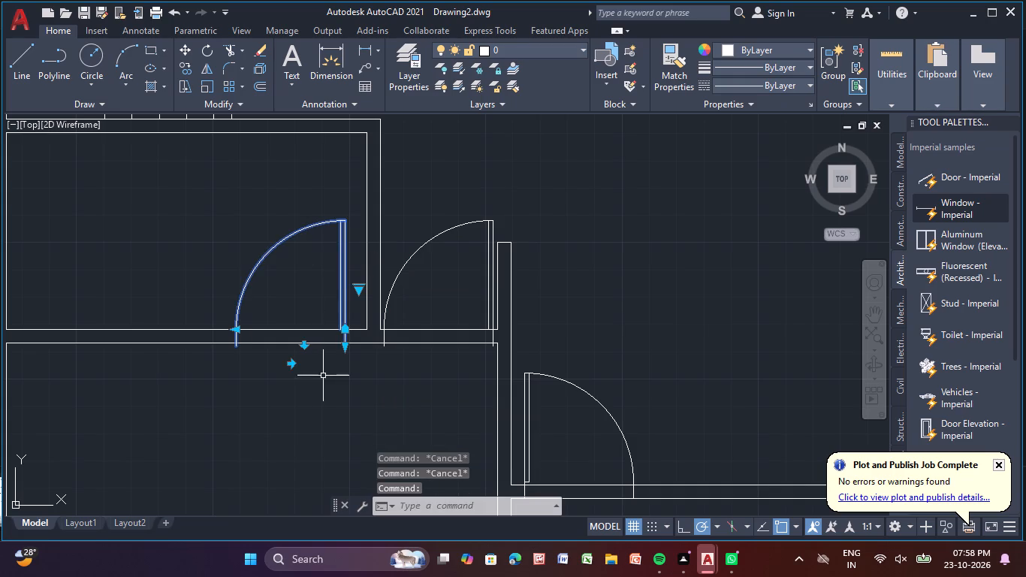
{"action": "scroll", "coordinate": [330, 365], "scroll_direction": "up", "scroll_amount": 2}
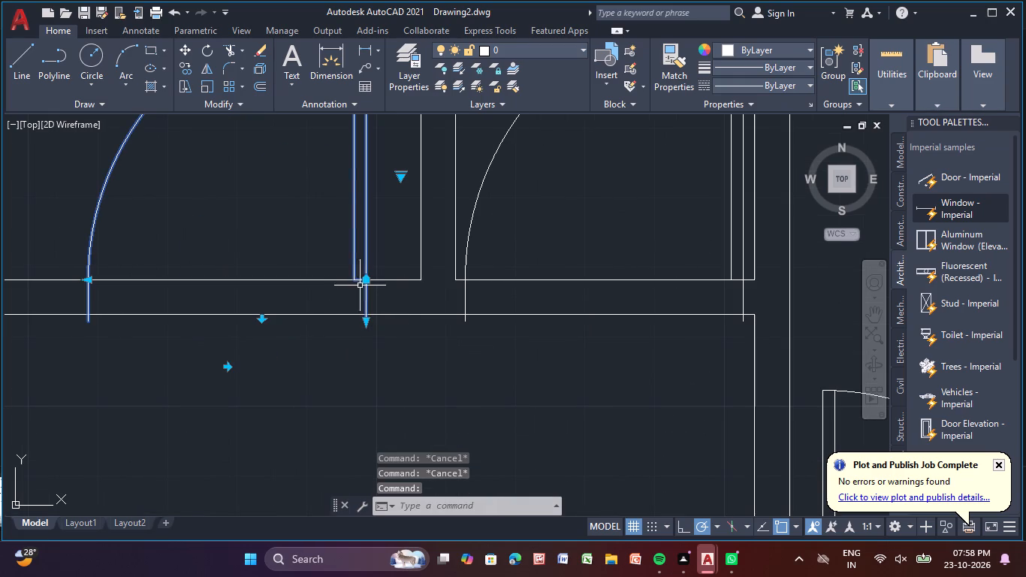
{"action": "left_click", "coordinate": [366, 282]}
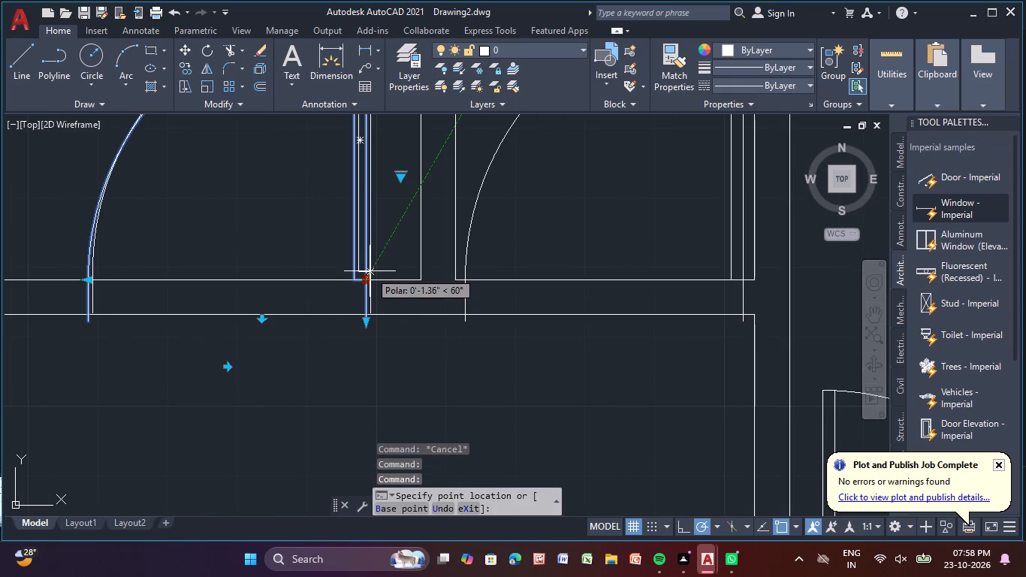
{"action": "left_click", "coordinate": [370, 271]}
{"action": "key", "text": "Escape"}
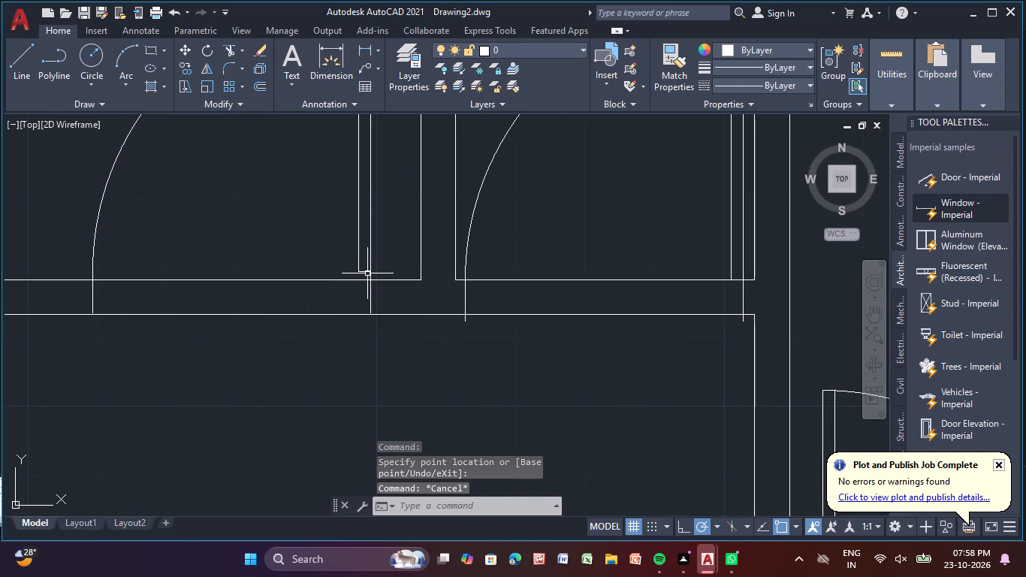
Delete the original door between the small room and the short wall stub.
{"action": "left_click", "coordinate": [483, 183]}
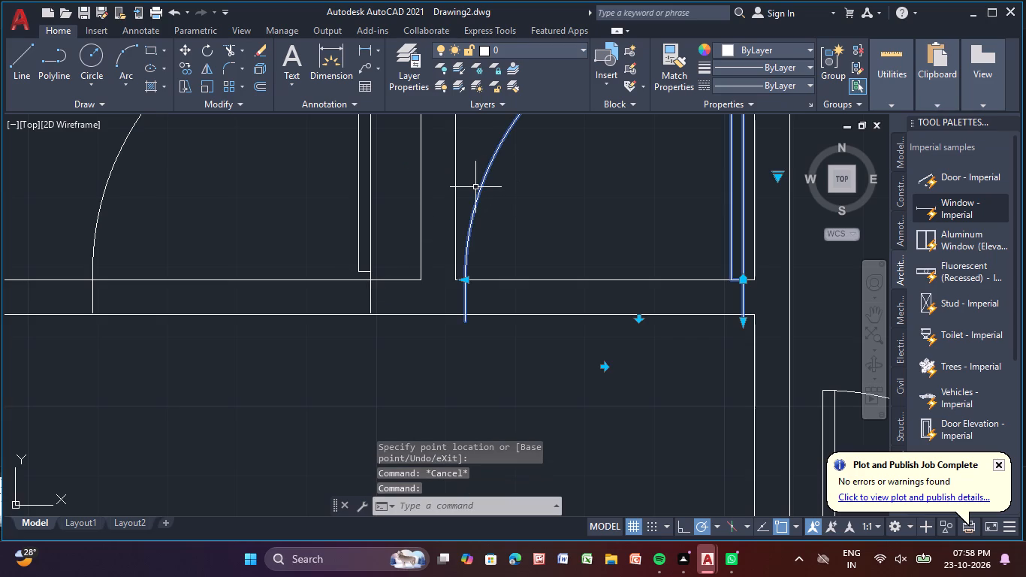
{"action": "key", "text": "Delete"}
Extend the wall stub's left line and the small room's outer right wall line down to the horizontal wall's lower line.
{"action": "scroll", "coordinate": [473, 187], "scroll_direction": "down", "scroll_amount": 3}
{"action": "middle_click_drag", "start_coordinate": [486, 232], "coordinate": [439, 306]}
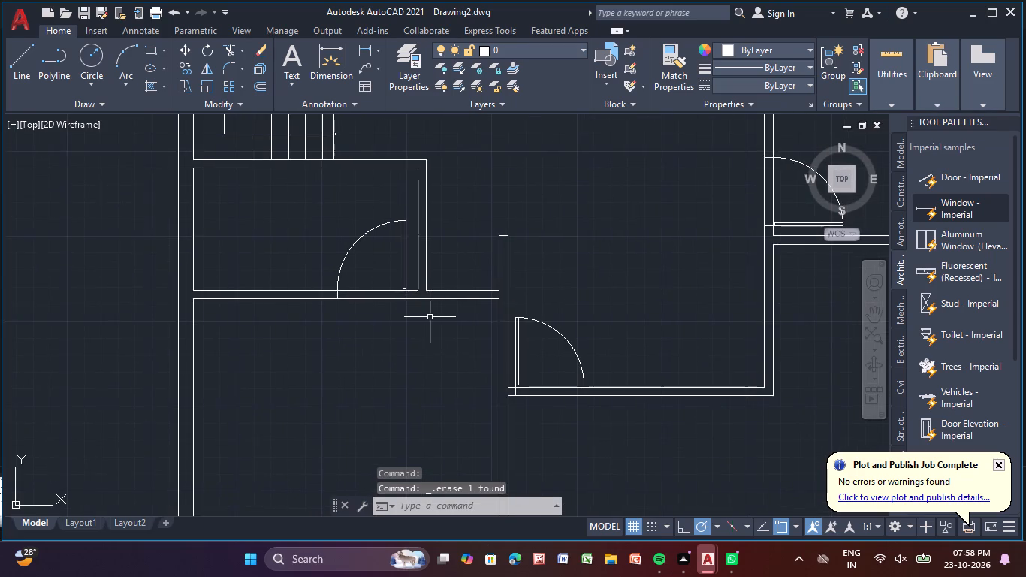
{"action": "scroll", "coordinate": [429, 315], "scroll_direction": "up", "scroll_amount": 1}
{"action": "key", "text": "w"}
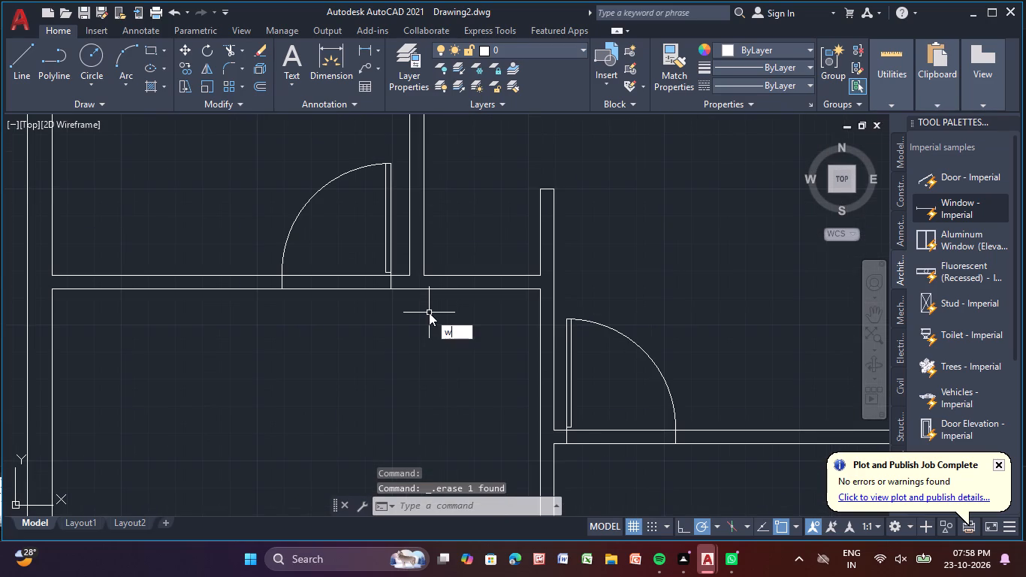
{"action": "key", "text": "BackSpace"}
{"action": "type", "text": "ex"}
{"action": "key", "text": "Return"}
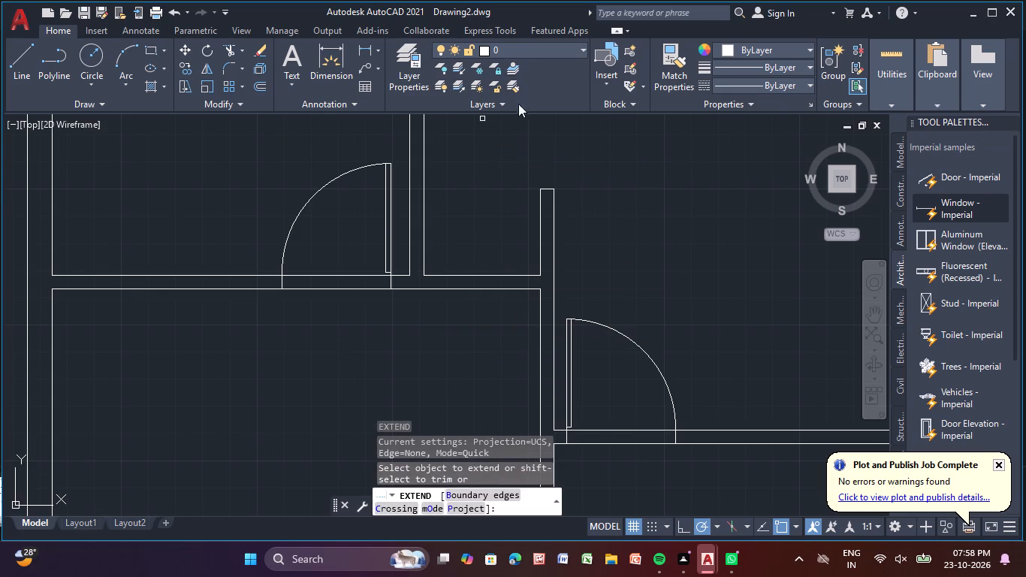
{"action": "left_click", "coordinate": [540, 252]}
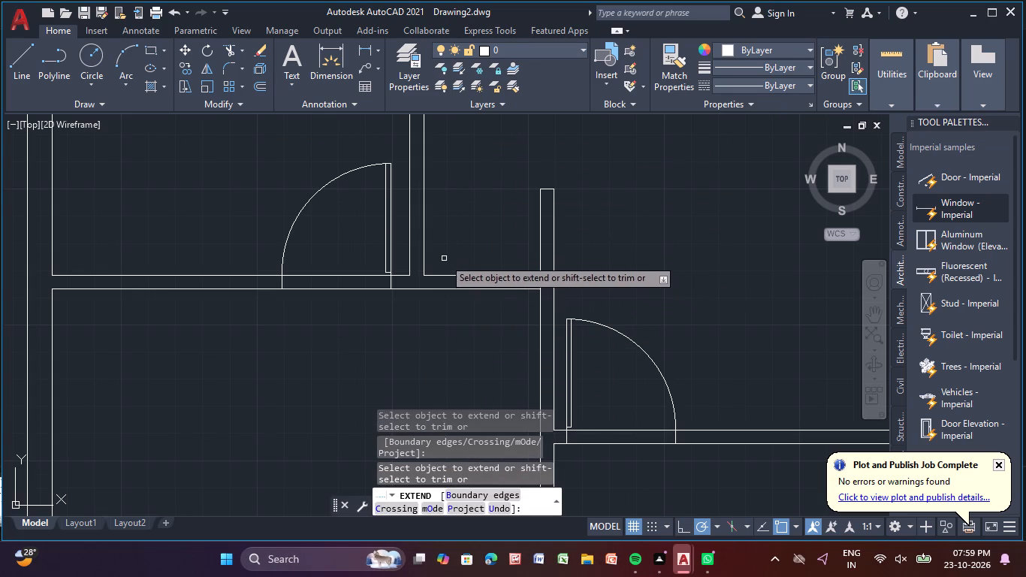
{"action": "left_click", "coordinate": [425, 251]}
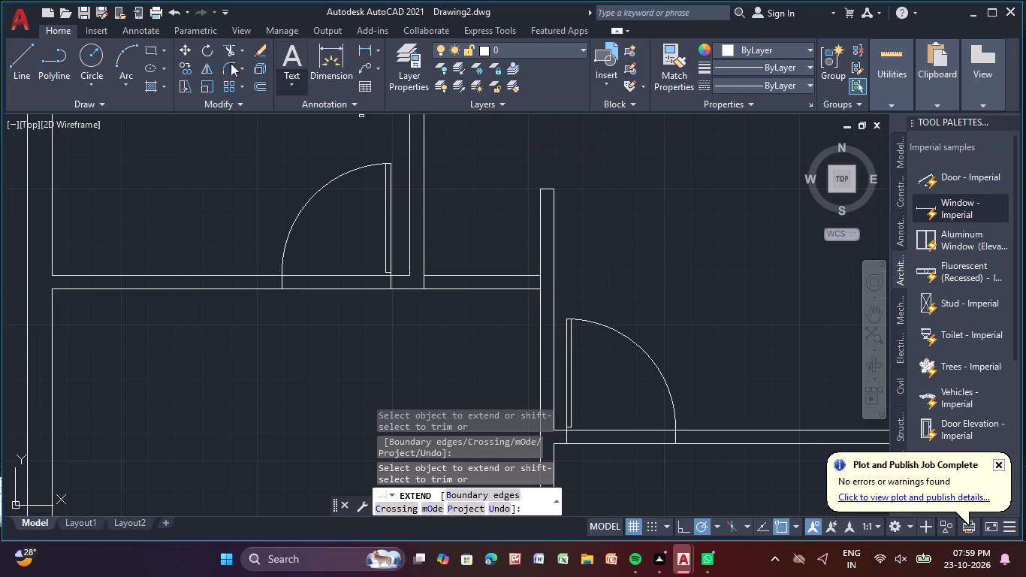
Trim away both horizontal wall lines between the small room and the wall stub to open a passage into the lower-left room.
{"action": "left_click", "coordinate": [230, 51]}
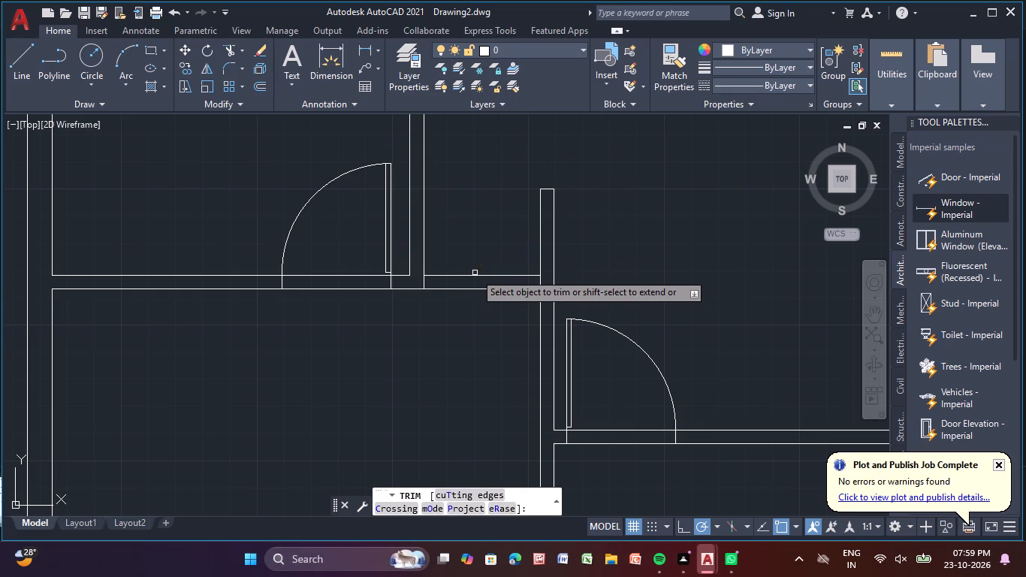
{"action": "left_click_drag", "start_coordinate": [475, 271], "coordinate": [466, 316]}
{"action": "scroll", "coordinate": [465, 314], "scroll_direction": "down", "scroll_amount": 1}
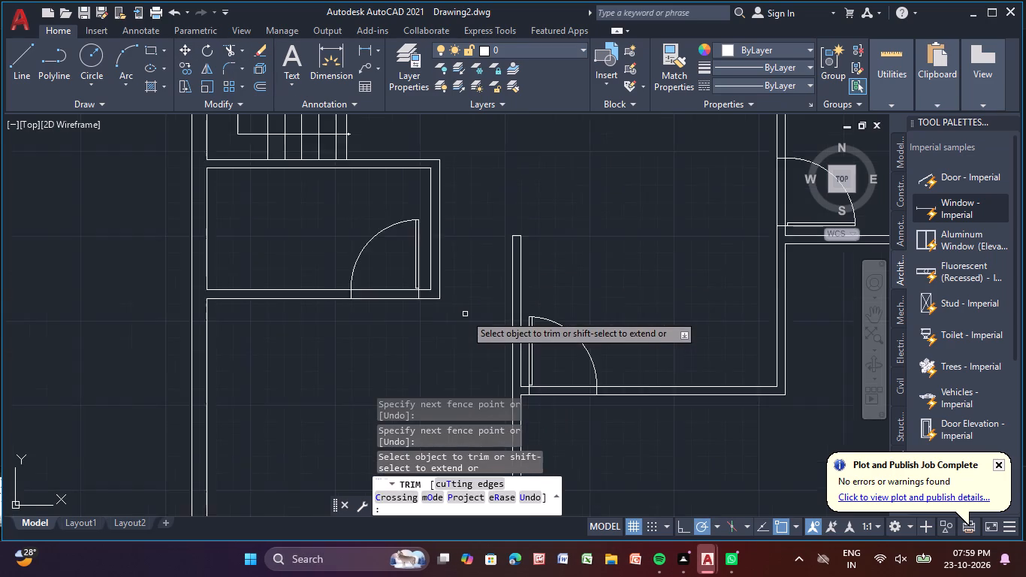
{"action": "scroll", "coordinate": [465, 314], "scroll_direction": "down", "scroll_amount": 1}
{"action": "middle_click_drag", "start_coordinate": [459, 322], "coordinate": [446, 357]}
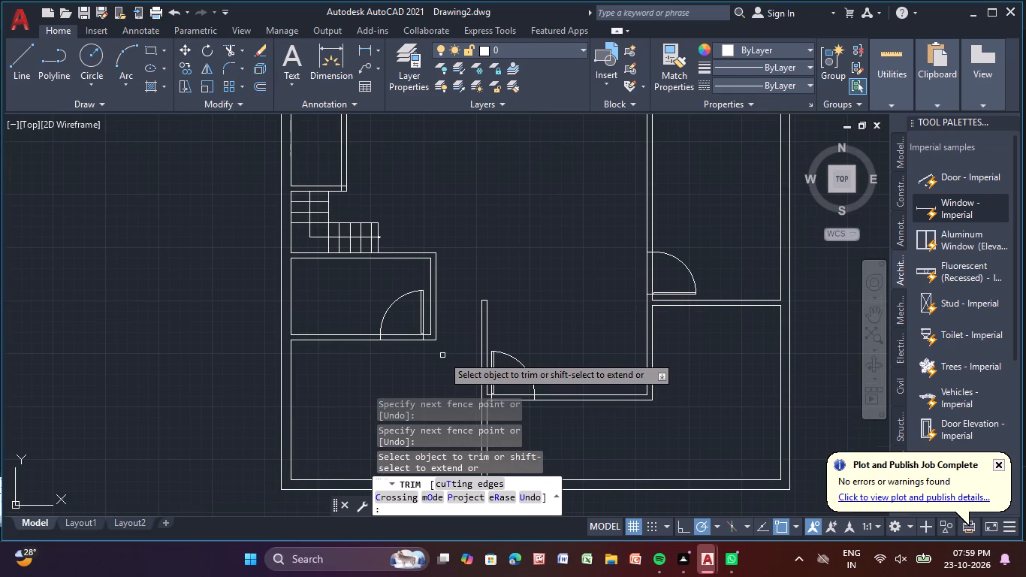
{"action": "key", "text": "Escape"}
{"action": "key", "text": "Escape"}
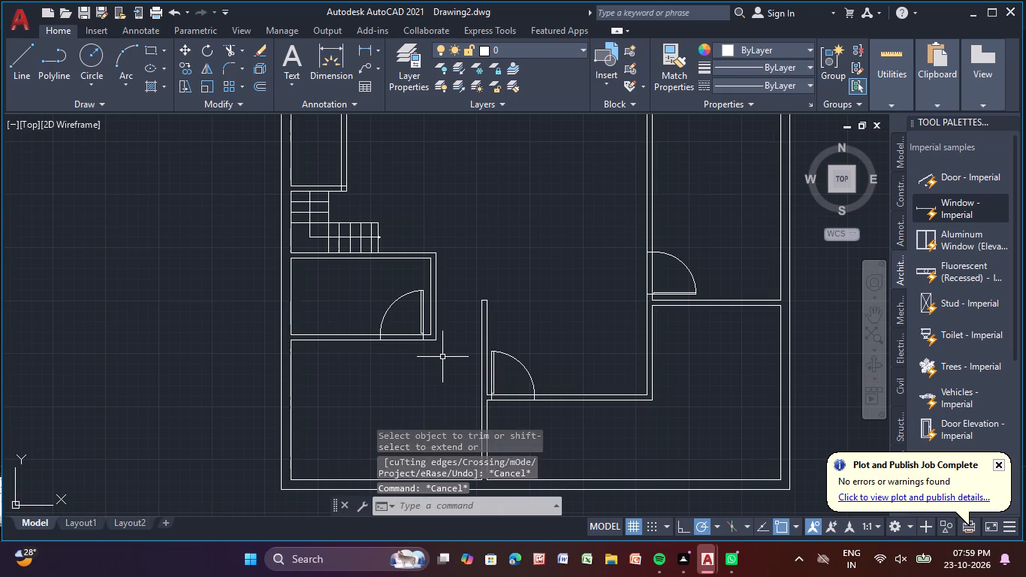
{"action": "key", "text": "Escape"}
{"action": "key", "text": "Escape"}
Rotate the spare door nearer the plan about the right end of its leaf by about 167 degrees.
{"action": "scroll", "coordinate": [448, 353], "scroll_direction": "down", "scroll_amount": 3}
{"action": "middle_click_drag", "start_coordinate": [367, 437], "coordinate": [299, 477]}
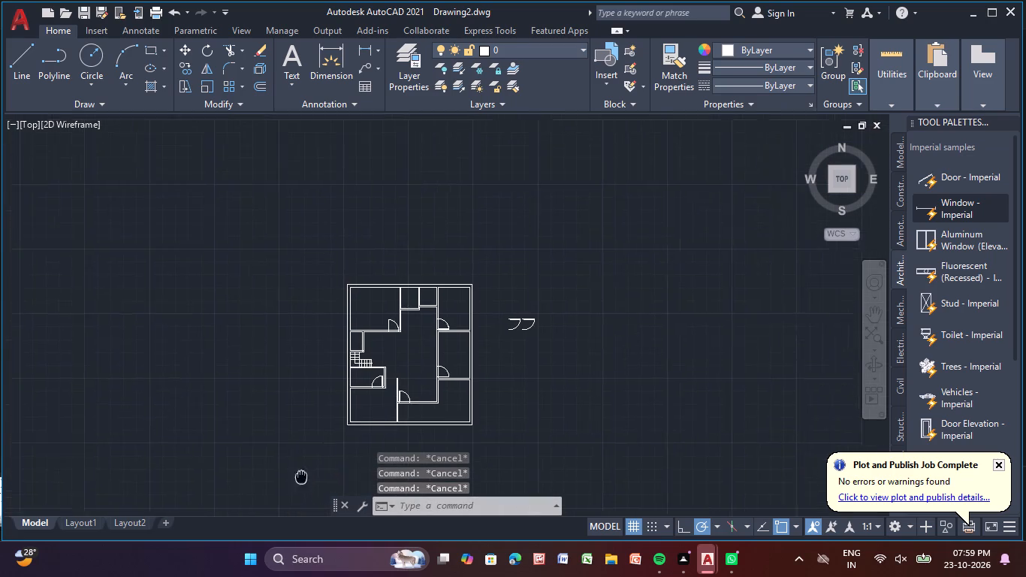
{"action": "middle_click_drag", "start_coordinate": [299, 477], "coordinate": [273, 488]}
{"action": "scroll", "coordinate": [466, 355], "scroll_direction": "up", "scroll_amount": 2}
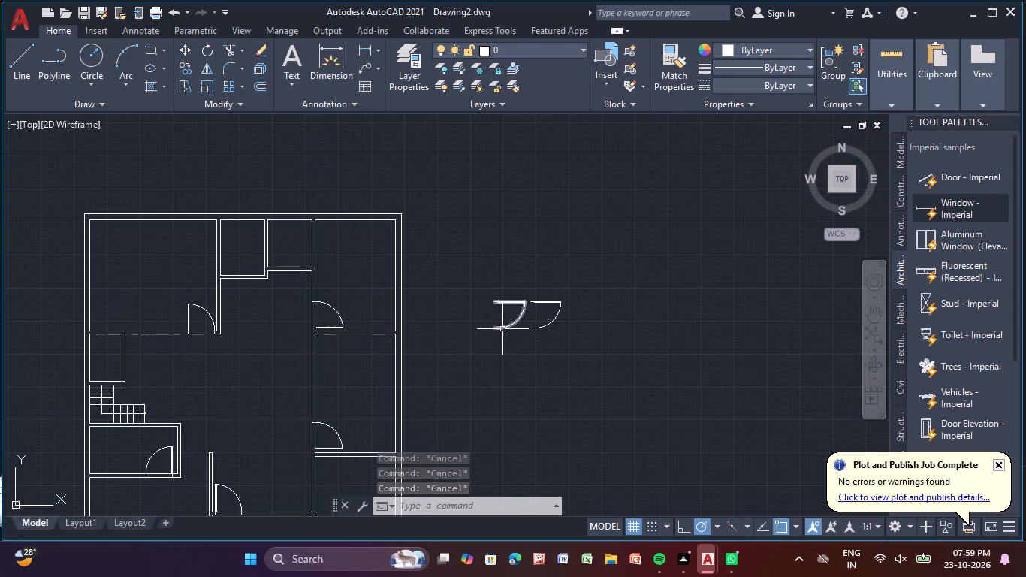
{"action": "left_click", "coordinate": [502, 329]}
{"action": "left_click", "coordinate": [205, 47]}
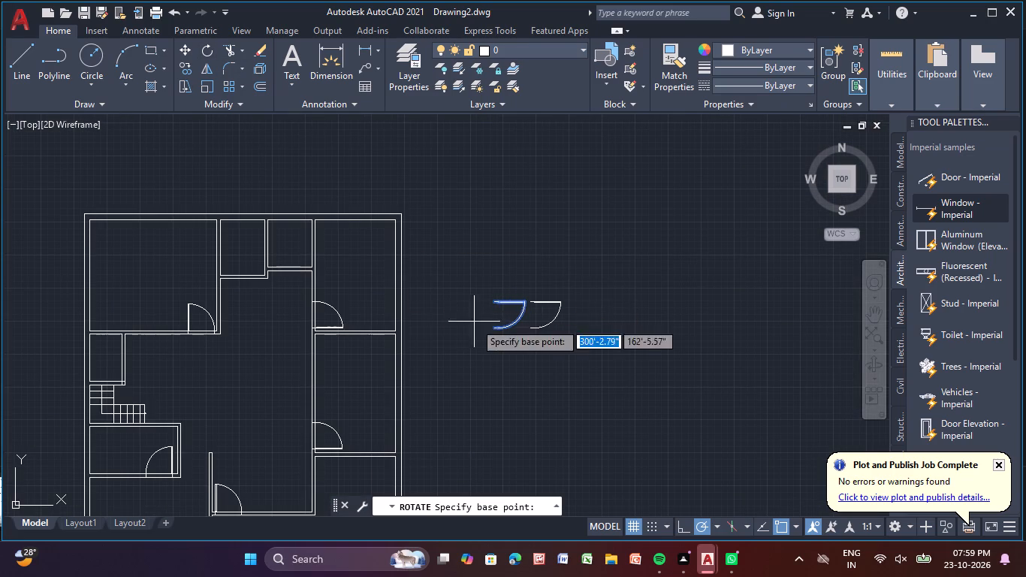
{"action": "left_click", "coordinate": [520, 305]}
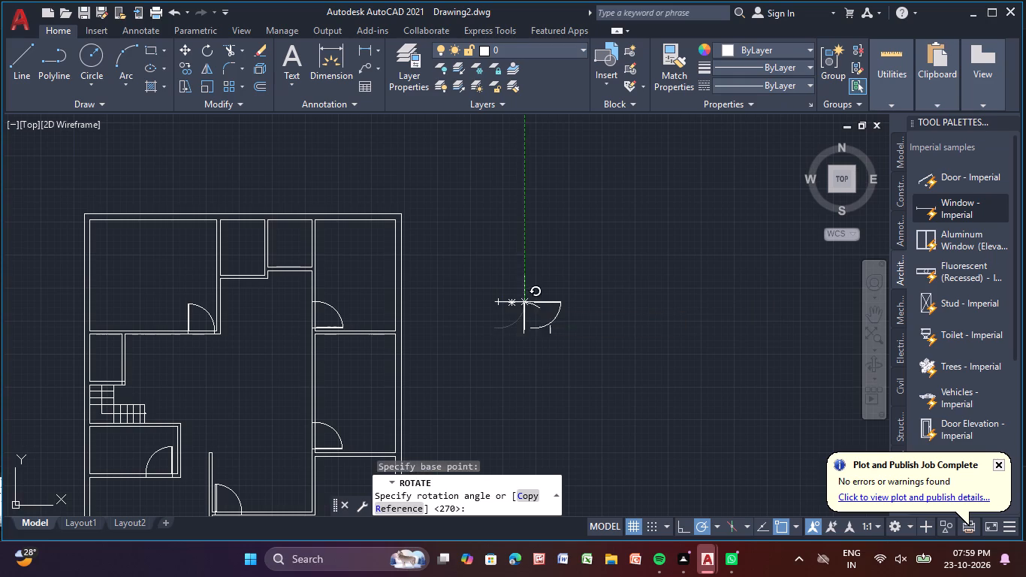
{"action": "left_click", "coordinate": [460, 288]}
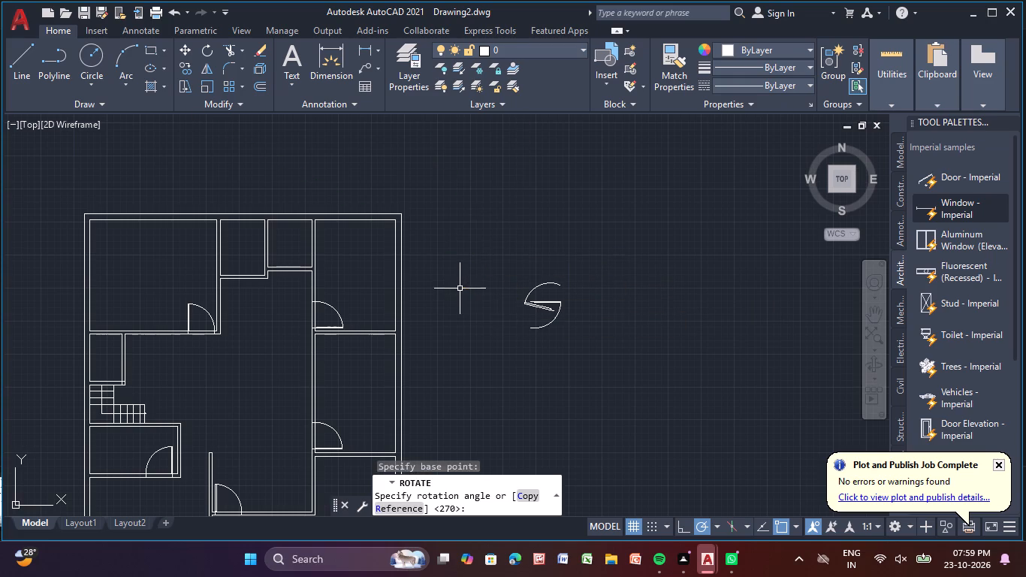
Delete the rotated spare door outside the plan.
{"action": "left_click", "coordinate": [524, 301]}
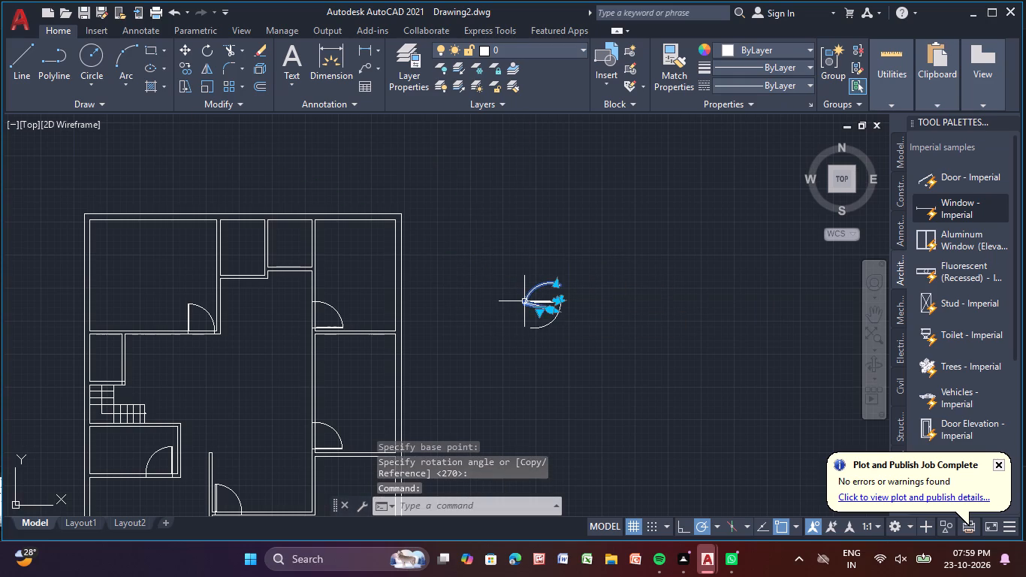
{"action": "key", "text": "Delete"}
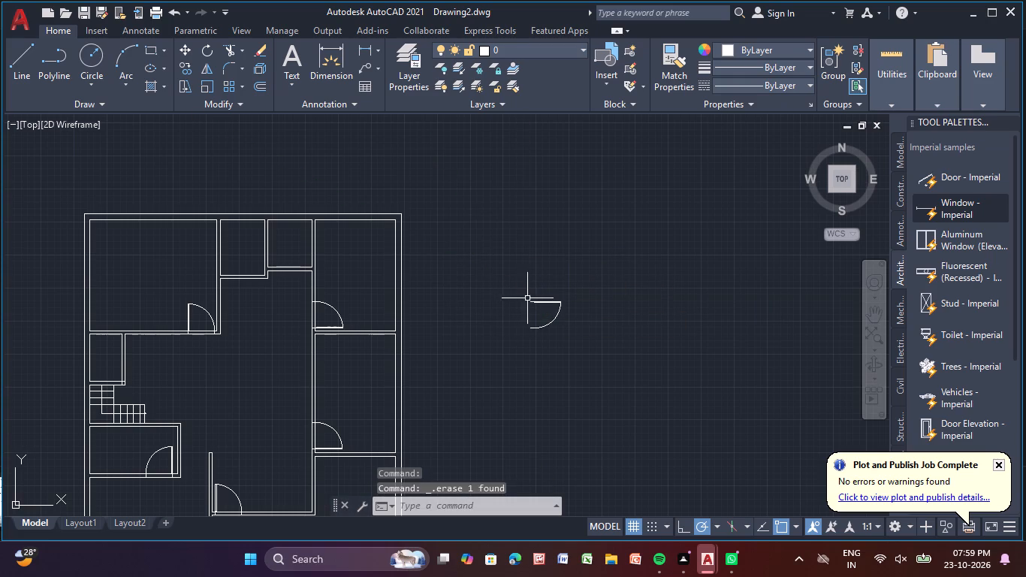
Rotate the remaining spare door outside the plan by 180° about the right end of its leaf.
{"action": "left_click", "coordinate": [538, 301]}
{"action": "left_click", "coordinate": [213, 50]}
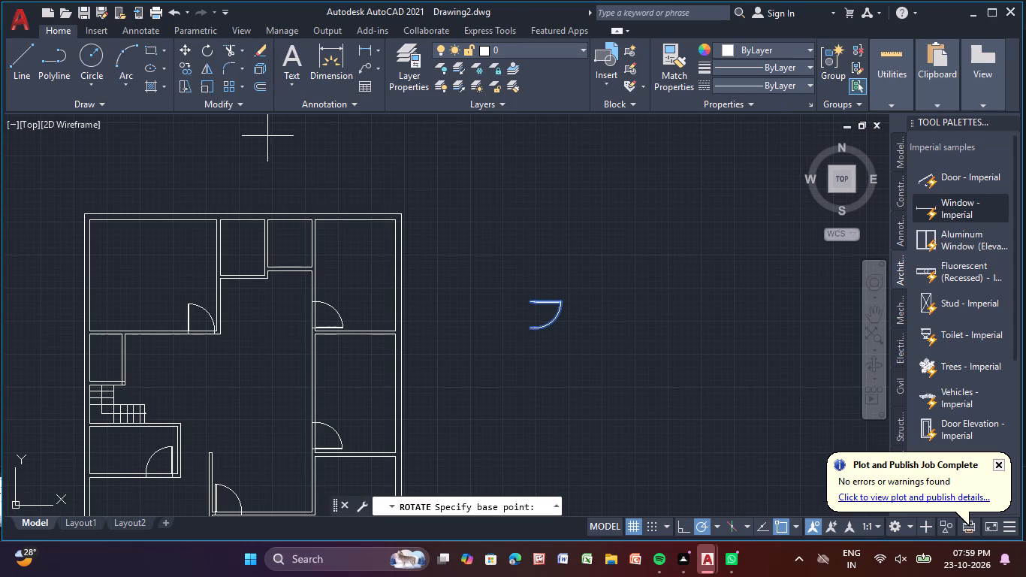
{"action": "left_click", "coordinate": [557, 302]}
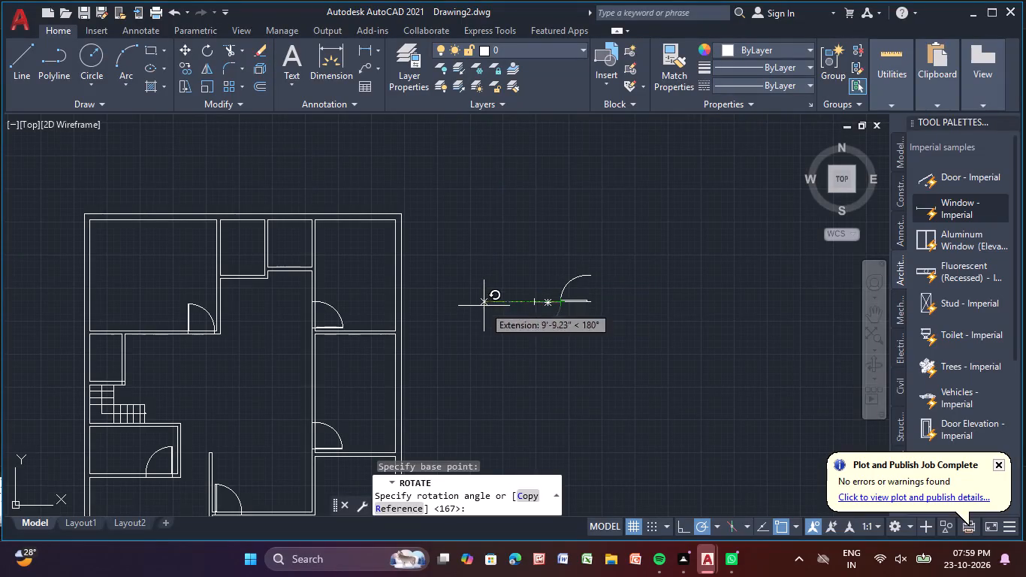
{"action": "left_click", "coordinate": [478, 299]}
Move the rotated door into the right wall of the small room above the staircase, just above that room's lower wall.
{"action": "left_click", "coordinate": [576, 302]}
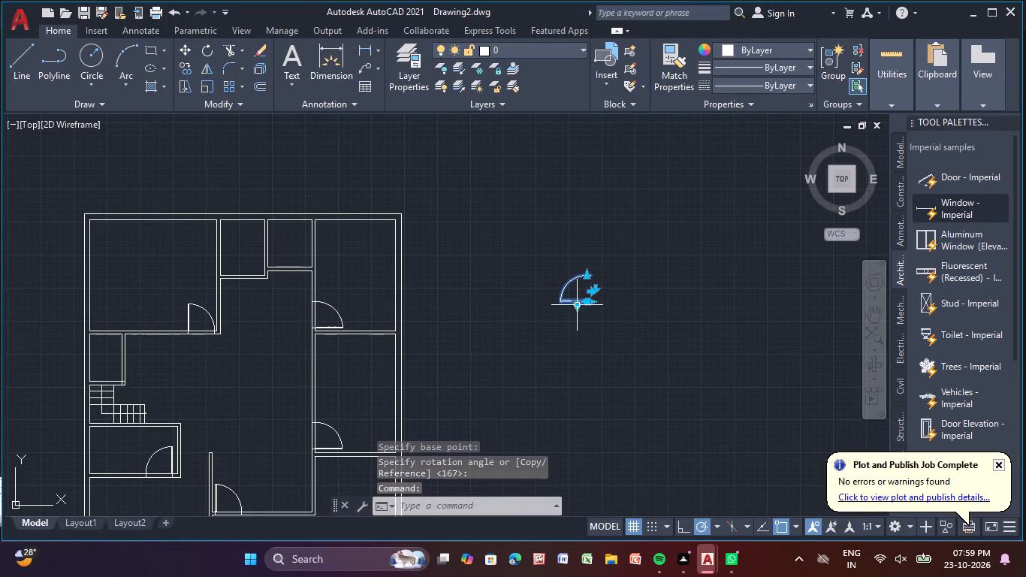
{"action": "left_click", "coordinate": [189, 51]}
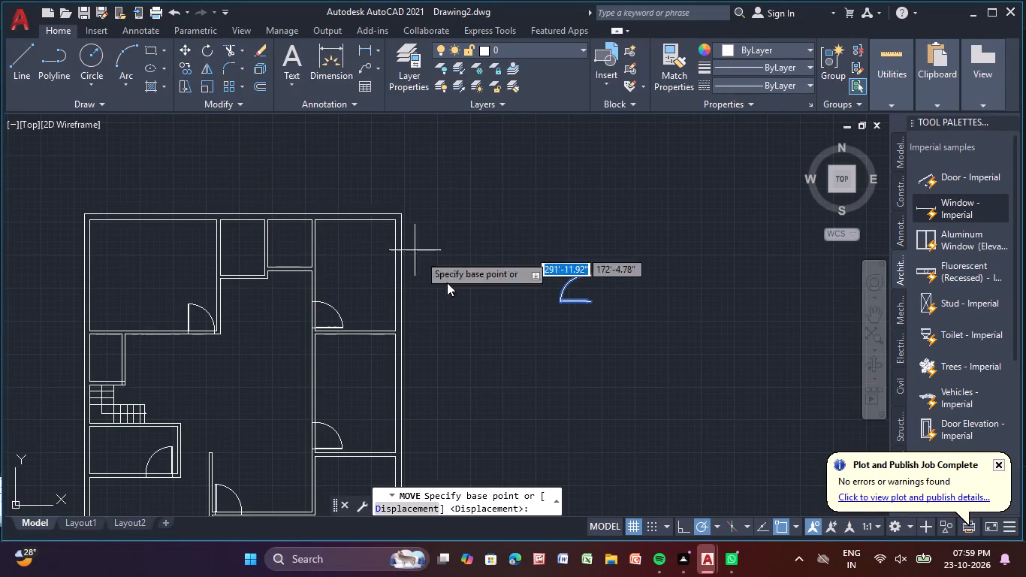
{"action": "left_click_drag", "start_coordinate": [574, 301], "coordinate": [567, 301]}
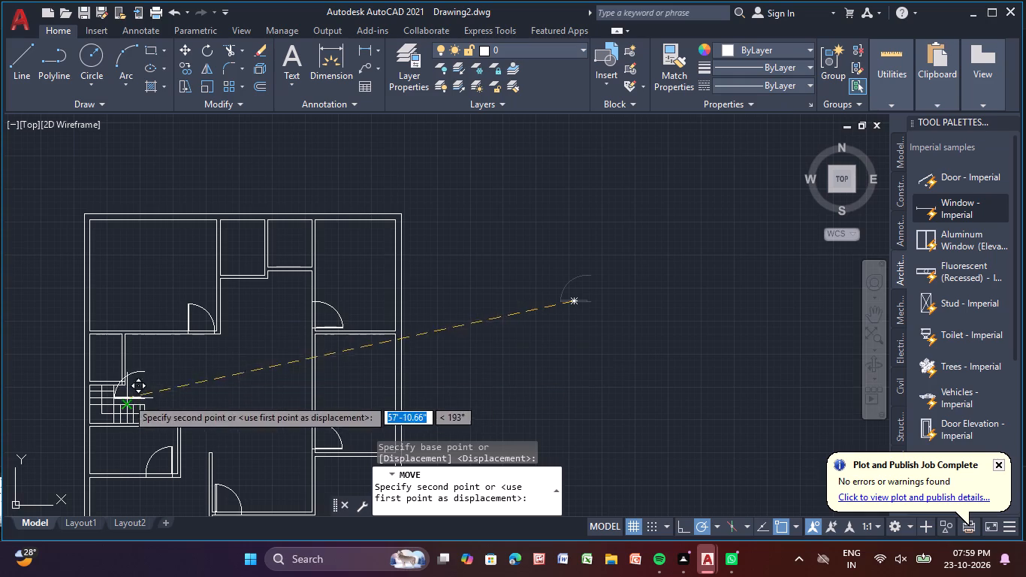
{"action": "middle_click_drag", "start_coordinate": [126, 392], "coordinate": [413, 365]}
{"action": "scroll", "coordinate": [388, 329], "scroll_direction": "up", "scroll_amount": 4}
{"action": "scroll", "coordinate": [417, 397], "scroll_direction": "down", "scroll_amount": 1}
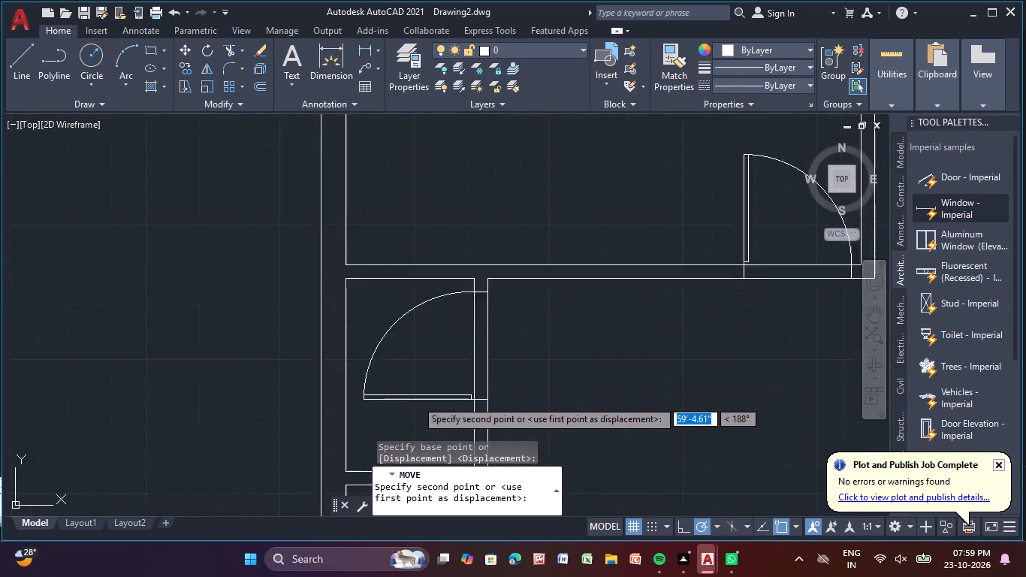
{"action": "scroll", "coordinate": [416, 400], "scroll_direction": "down", "scroll_amount": 1}
{"action": "middle_click_drag", "start_coordinate": [415, 397], "coordinate": [352, 299]}
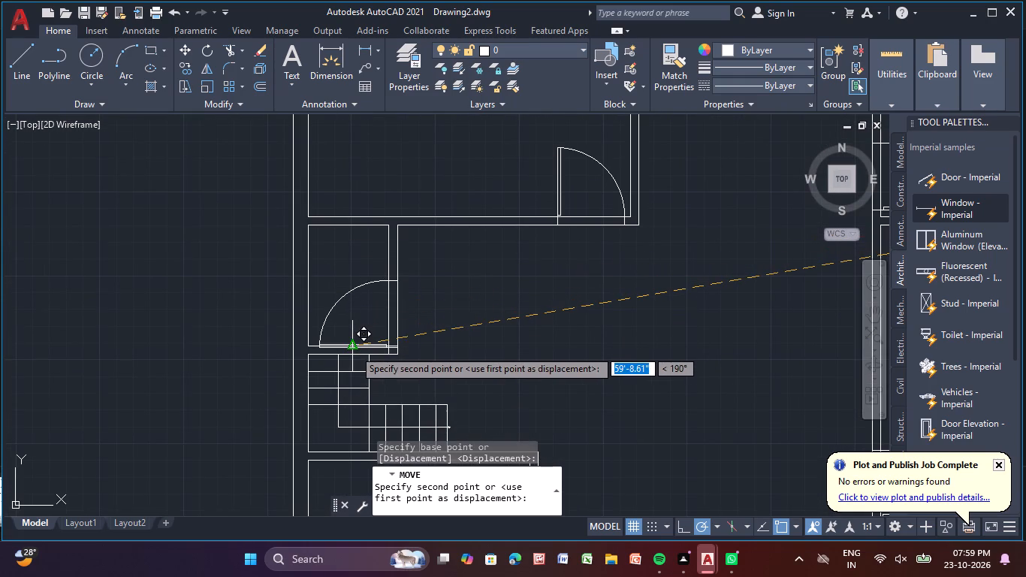
{"action": "scroll", "coordinate": [353, 349], "scroll_direction": "up", "scroll_amount": 2}
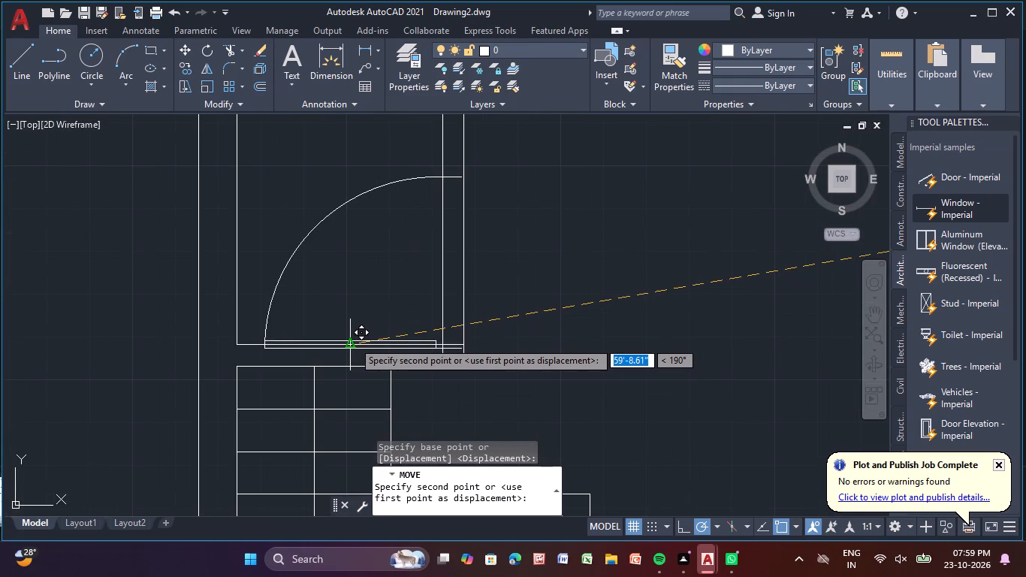
{"action": "left_click", "coordinate": [352, 330]}
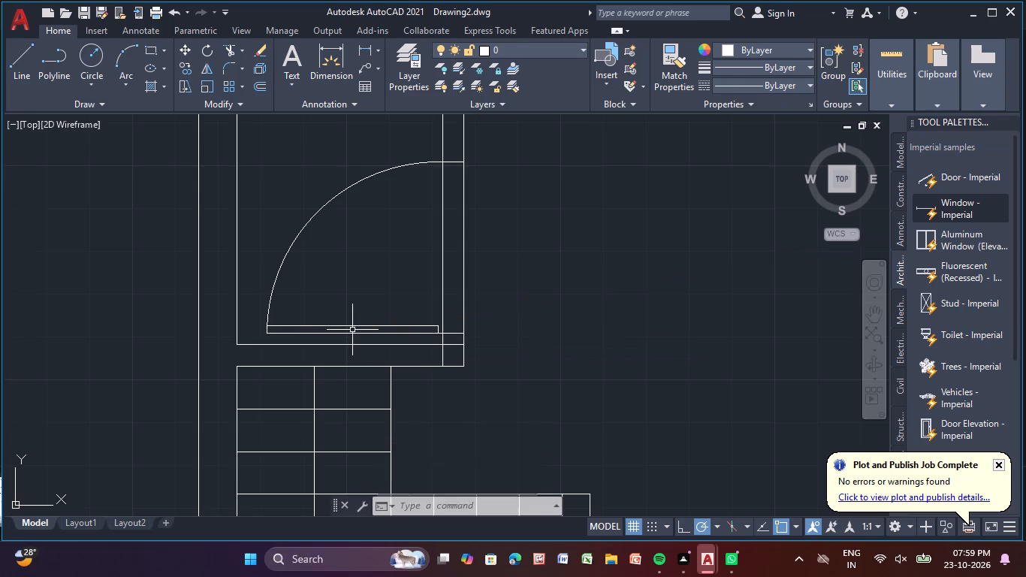
Narrow the door in the small room above the staircase to roughly three-fifths of its width, keeping its hinge end fixed.
{"action": "left_click", "coordinate": [398, 166]}
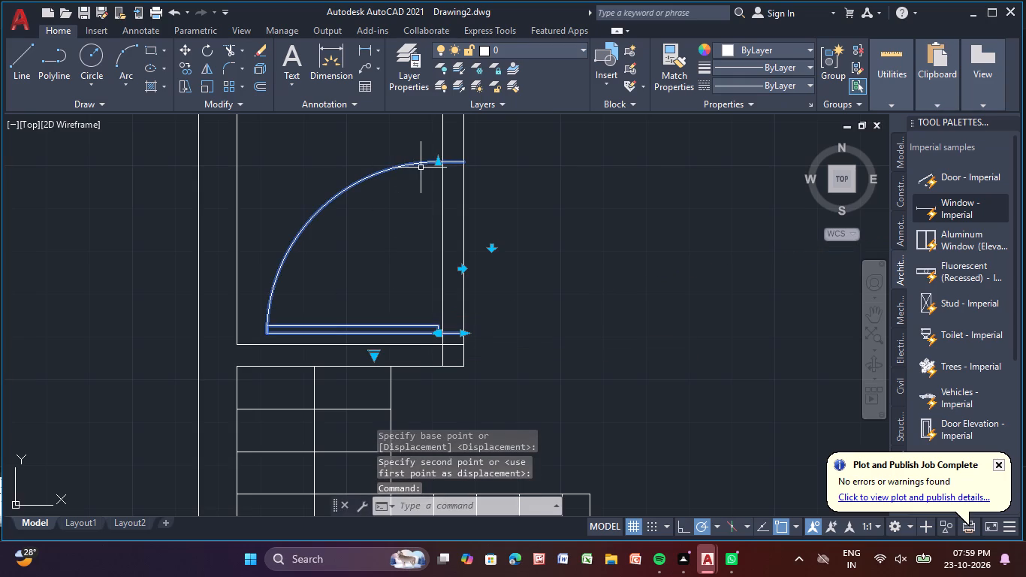
{"action": "left_click", "coordinate": [436, 161]}
{"action": "left_click", "coordinate": [456, 225]}
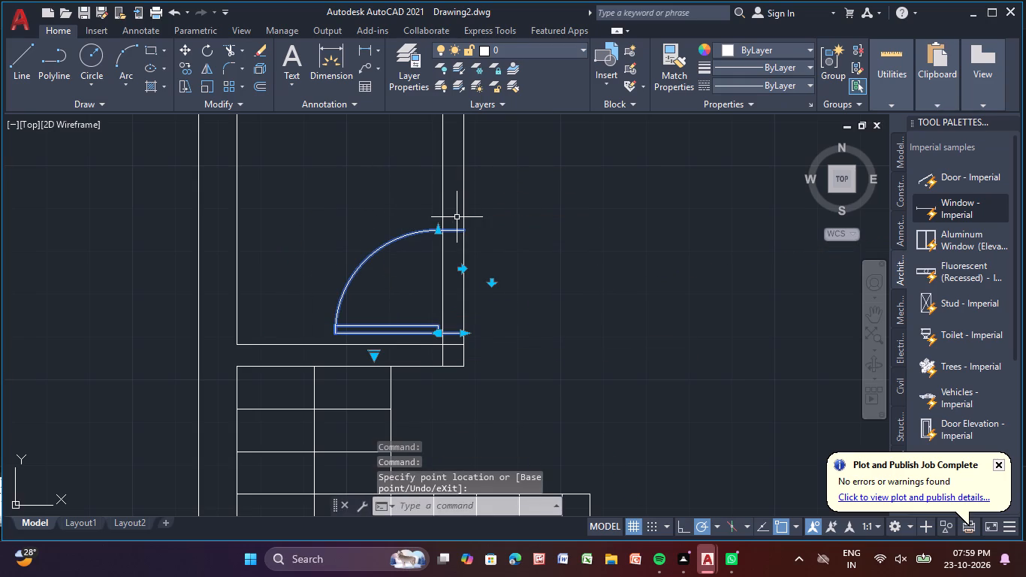
{"action": "key", "text": "Escape"}
Copy the narrowed door horizontally about 11' to the right, into the open hall.
{"action": "scroll", "coordinate": [432, 225], "scroll_direction": "down", "scroll_amount": 1}
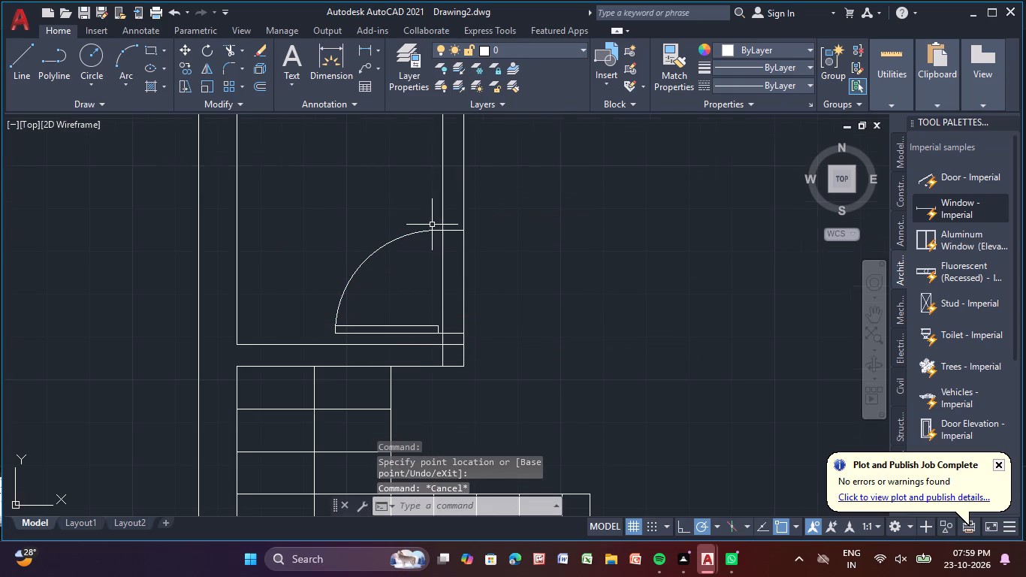
{"action": "scroll", "coordinate": [432, 225], "scroll_direction": "down", "scroll_amount": 1}
{"action": "left_click", "coordinate": [425, 228]}
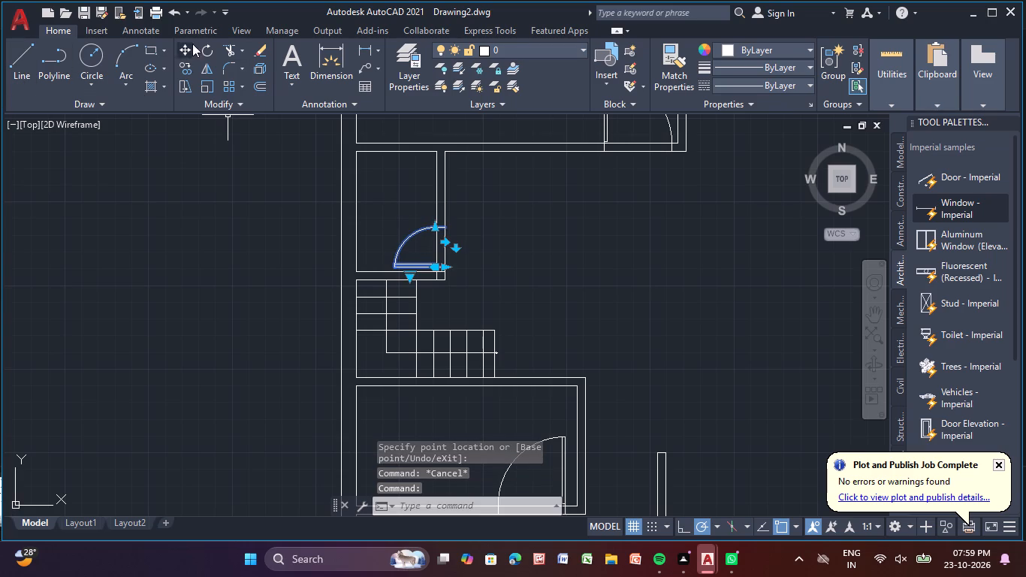
{"action": "left_click", "coordinate": [184, 68]}
{"action": "left_click", "coordinate": [437, 264]}
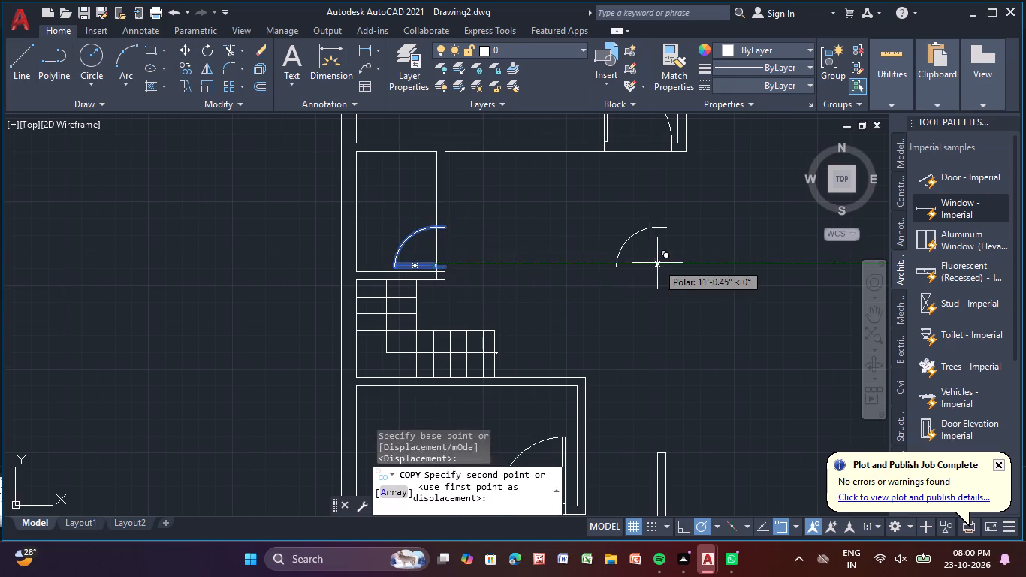
{"action": "left_click", "coordinate": [657, 263]}
{"action": "key", "text": "Escape"}
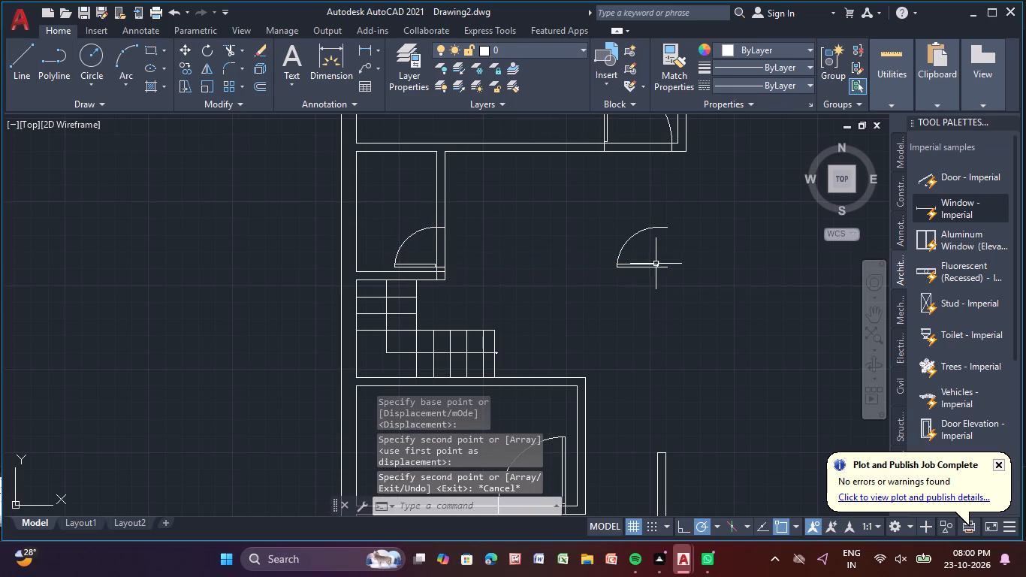
Rotate the copied door in the hall a quarter turn clockwise so its leaf stands vertical above the opening.
{"action": "left_click", "coordinate": [642, 228]}
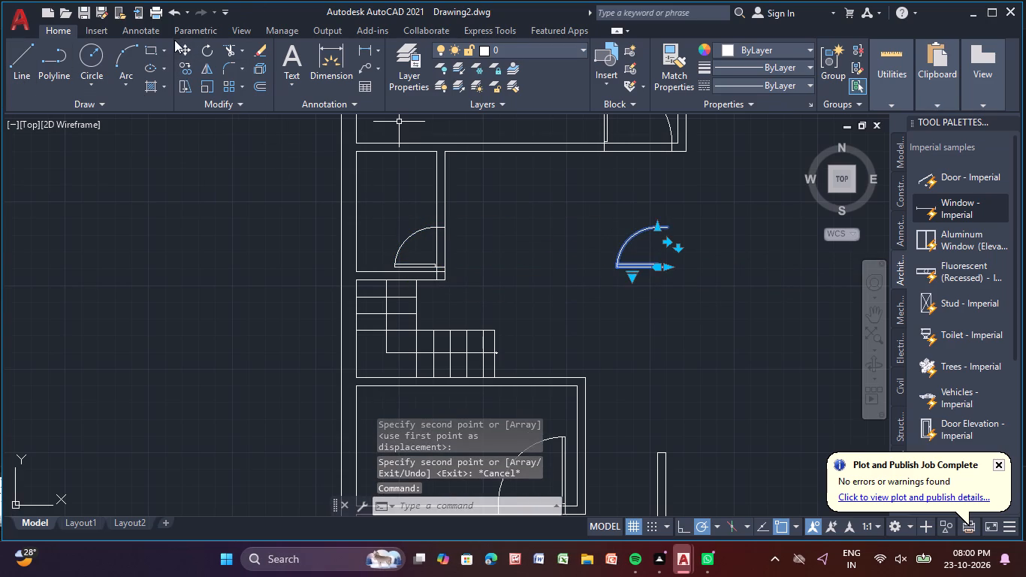
{"action": "left_click", "coordinate": [214, 57]}
{"action": "left_click", "coordinate": [206, 52]}
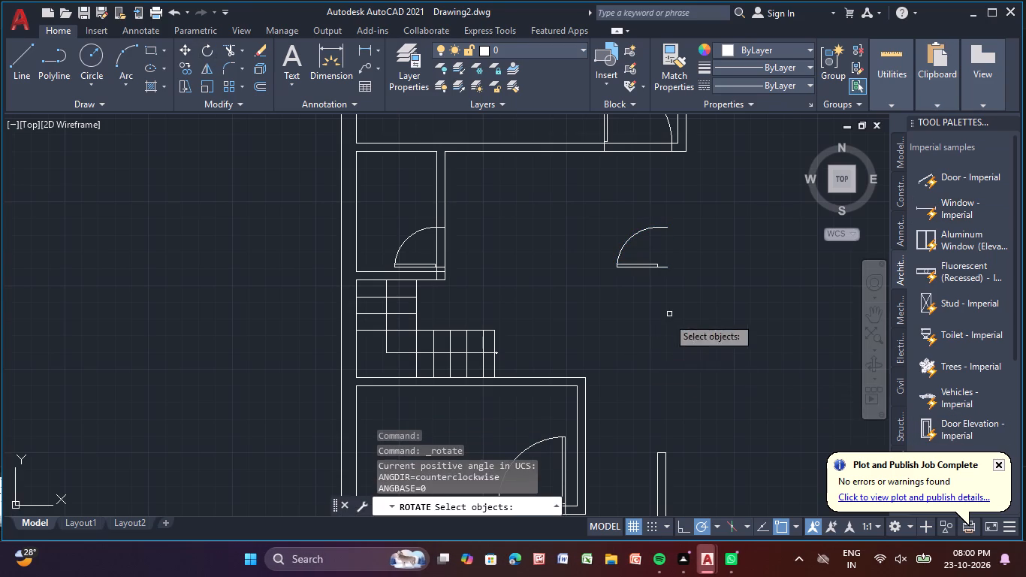
{"action": "left_click", "coordinate": [631, 268]}
{"action": "right_click", "coordinate": [631, 267]}
{"action": "left_click", "coordinate": [632, 267]}
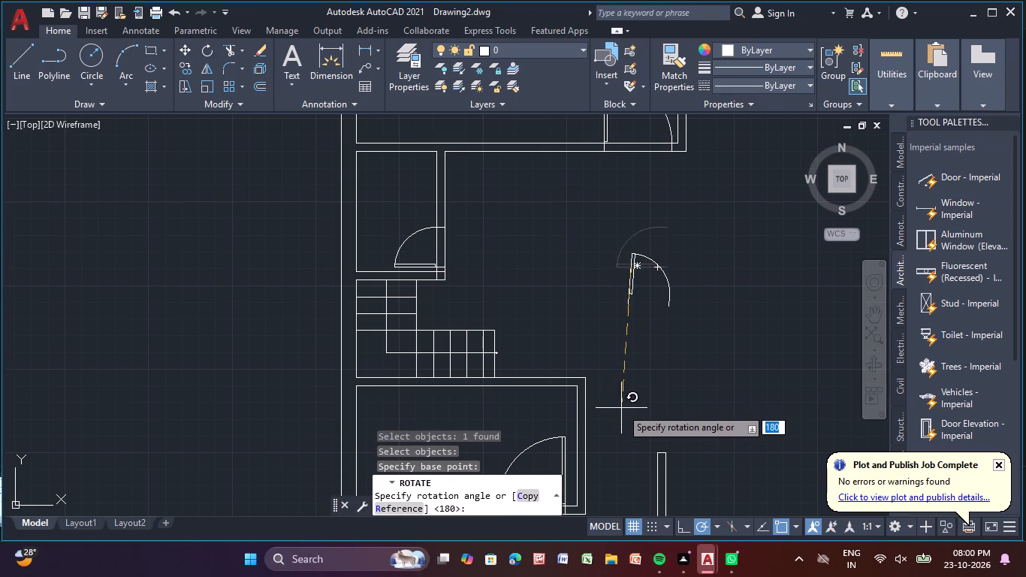
{"action": "left_click", "coordinate": [633, 437]}
Copy the rotated door into the bottom walls of the two small upper rooms, near each room's left wall.
{"action": "left_click", "coordinate": [637, 255]}
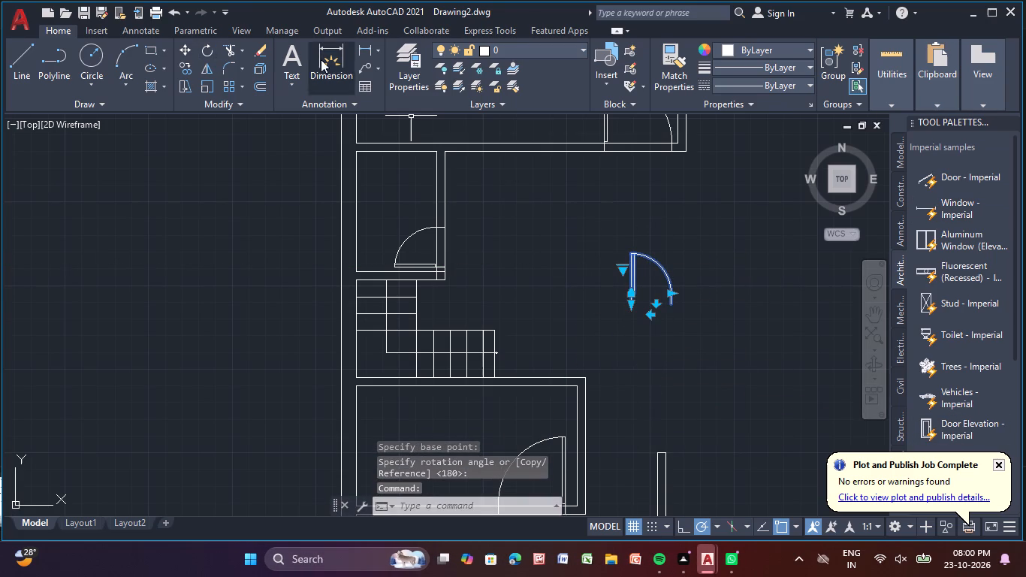
{"action": "left_click", "coordinate": [182, 62]}
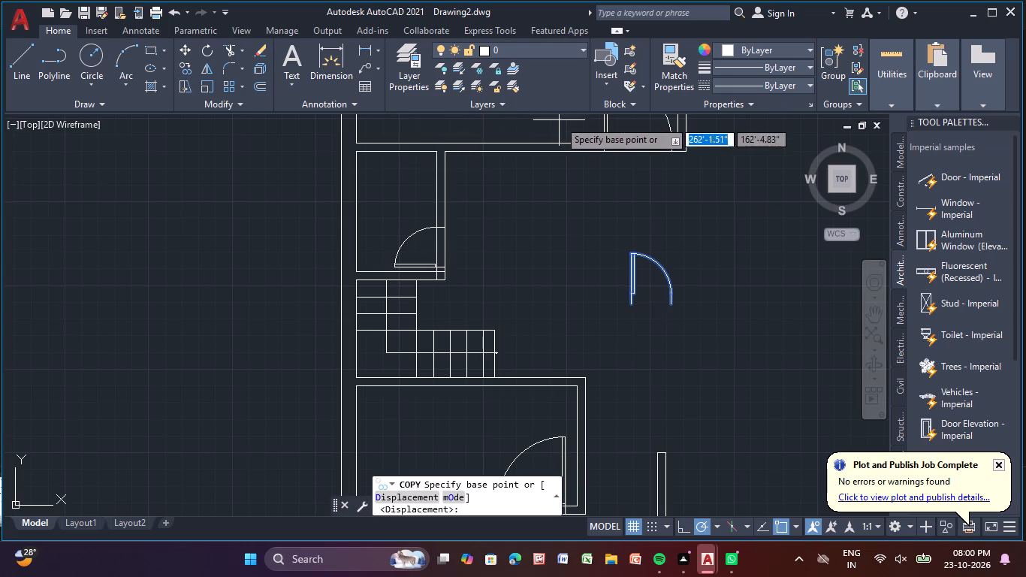
{"action": "left_click", "coordinate": [629, 275]}
{"action": "middle_click_drag", "start_coordinate": [716, 164], "coordinate": [575, 368]}
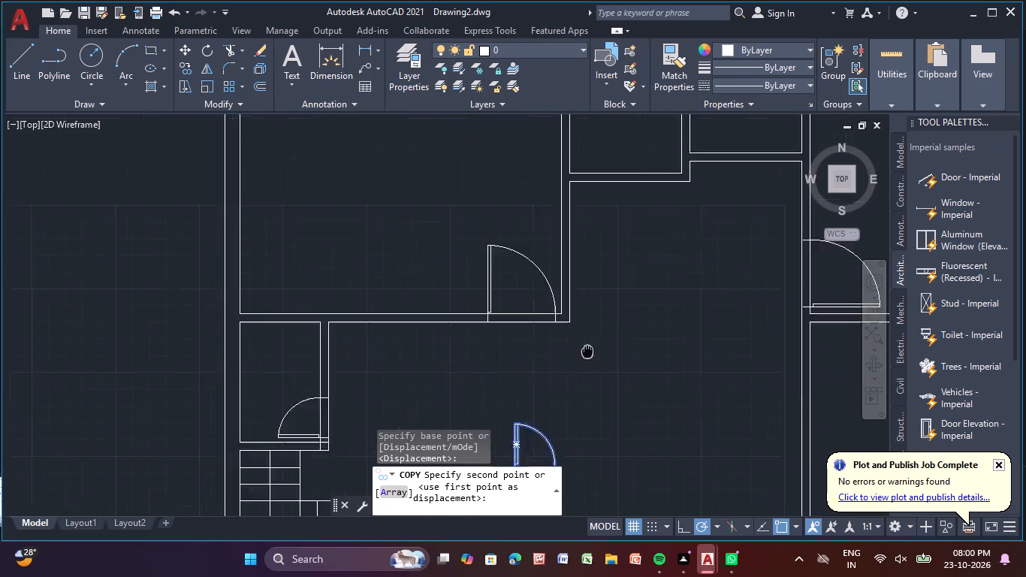
{"action": "middle_click_drag", "start_coordinate": [575, 368], "coordinate": [445, 552]}
{"action": "scroll", "coordinate": [436, 454], "scroll_direction": "down", "scroll_amount": 1}
{"action": "middle_click_drag", "start_coordinate": [501, 400], "coordinate": [539, 243]}
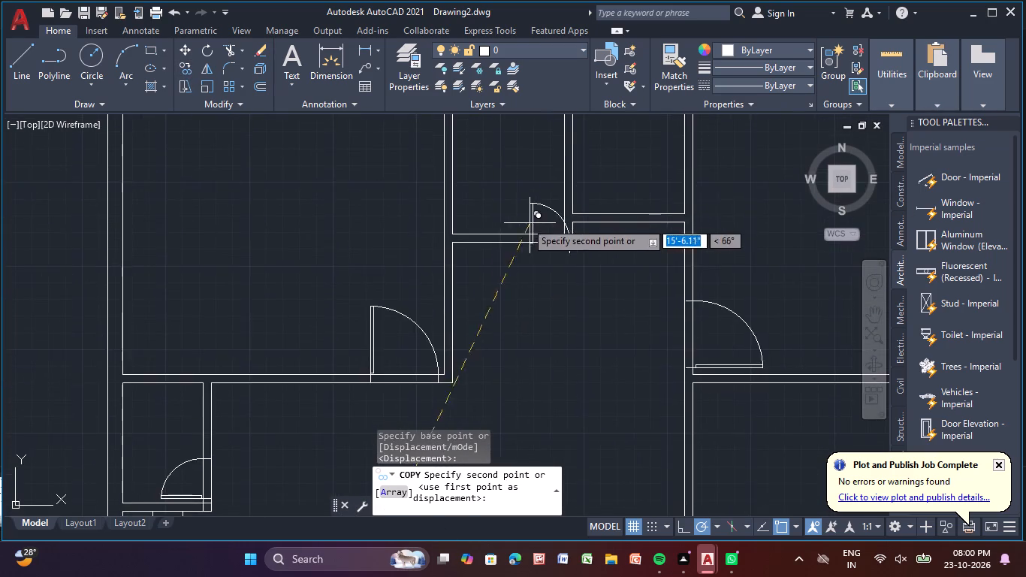
{"action": "scroll", "coordinate": [501, 211], "scroll_direction": "up", "scroll_amount": 3}
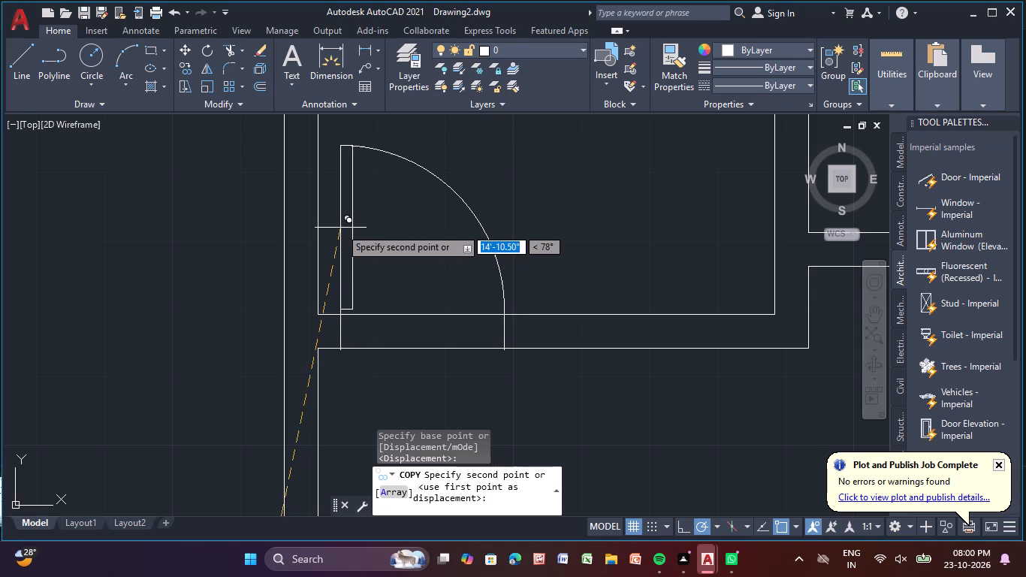
{"action": "left_click", "coordinate": [343, 225]}
{"action": "scroll", "coordinate": [557, 222], "scroll_direction": "down", "scroll_amount": 1}
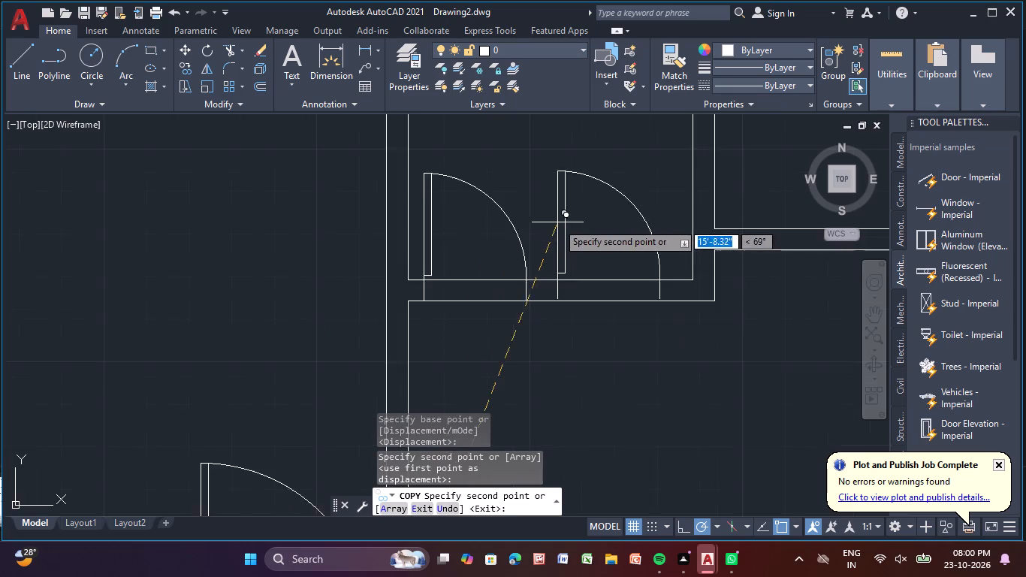
{"action": "middle_click_drag", "start_coordinate": [557, 222], "coordinate": [267, 279]}
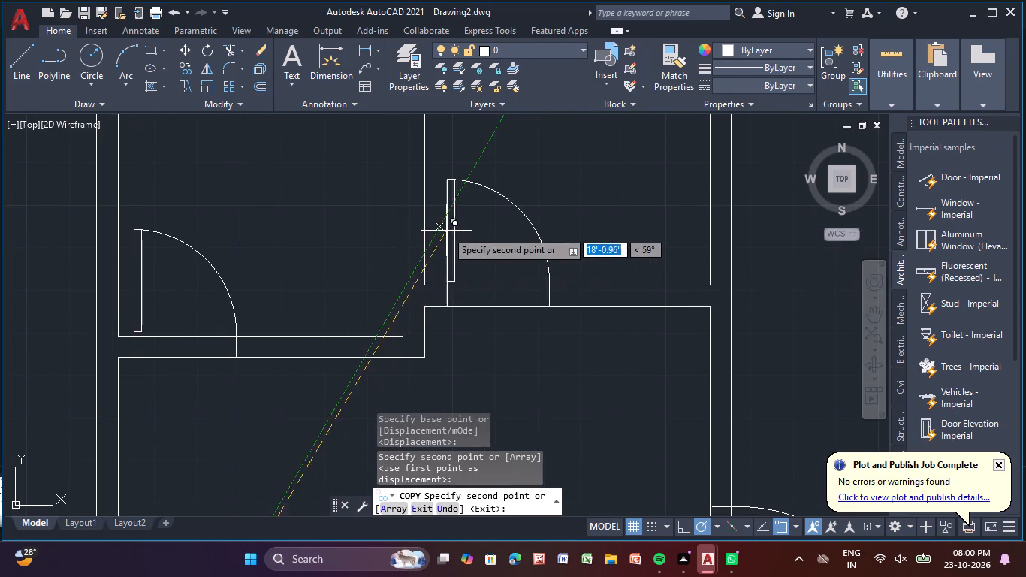
{"action": "left_click", "coordinate": [438, 228]}
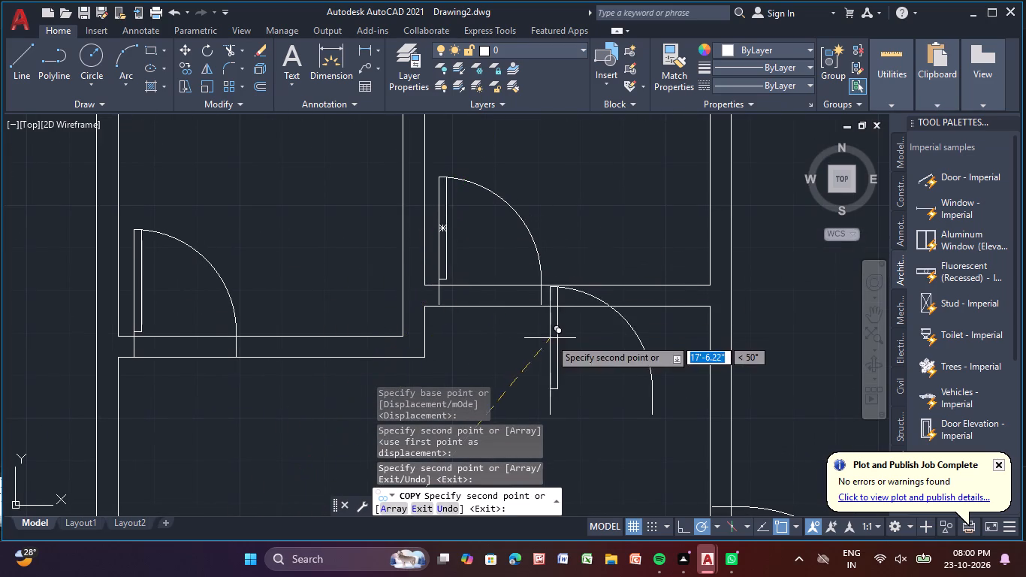
{"action": "middle_click_drag", "start_coordinate": [550, 338], "coordinate": [574, 235]}
{"action": "key", "text": "Escape"}
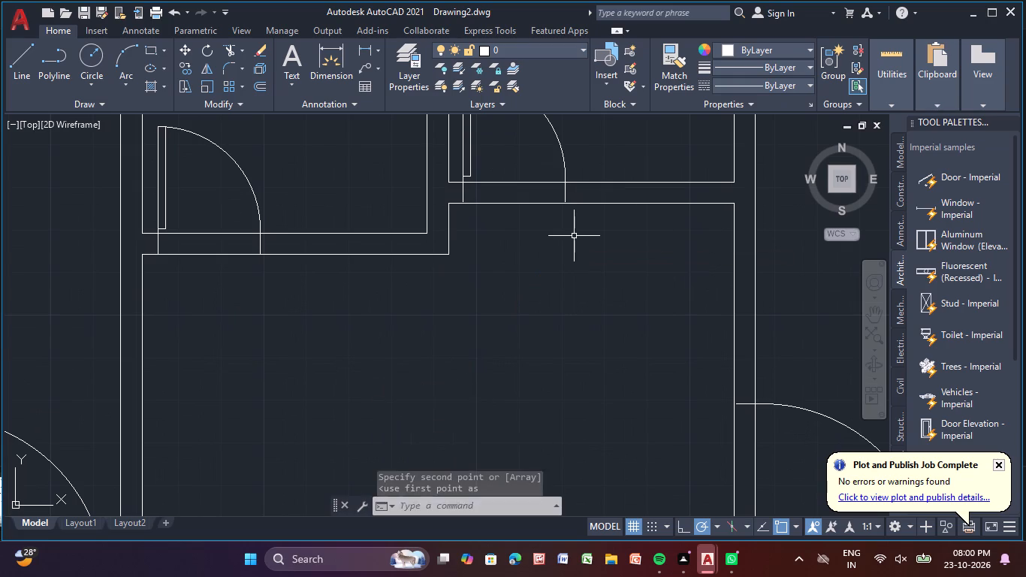
Delete the spare rotated door left in the open hall.
{"action": "scroll", "coordinate": [572, 237], "scroll_direction": "down", "scroll_amount": 4}
{"action": "middle_click_drag", "start_coordinate": [580, 290], "coordinate": [554, 98]}
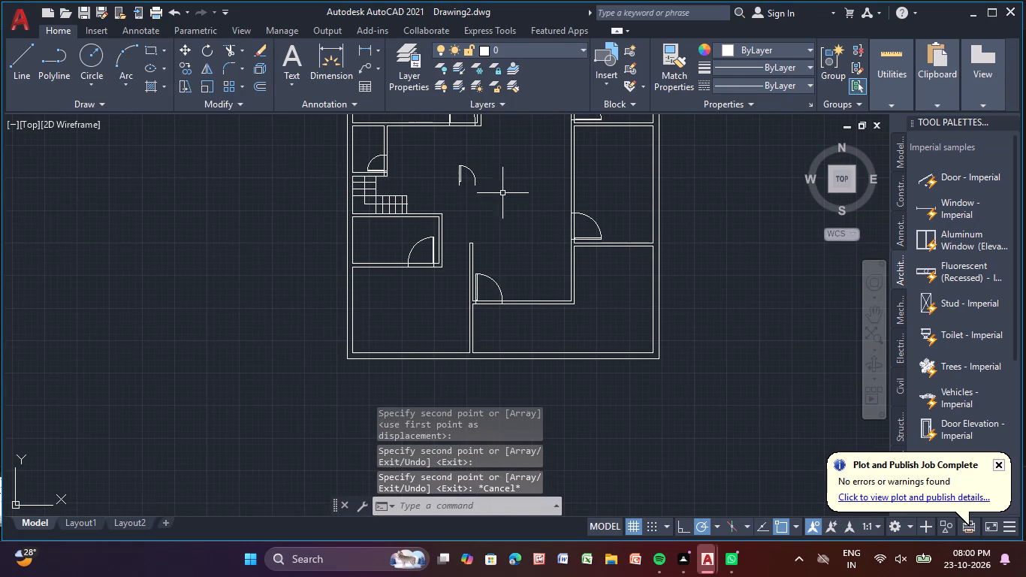
{"action": "left_click", "coordinate": [467, 171]}
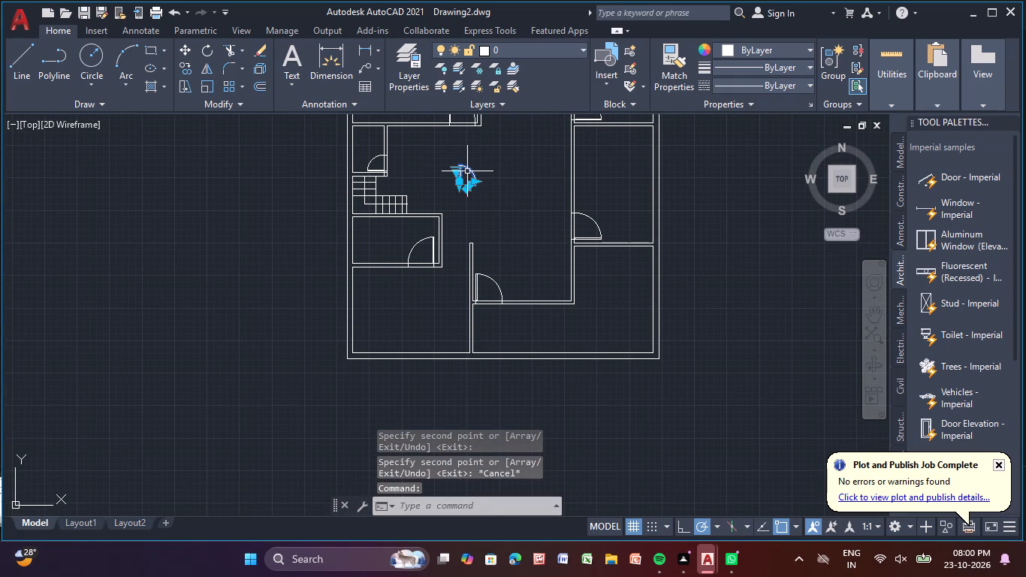
{"action": "key", "text": "Delete"}
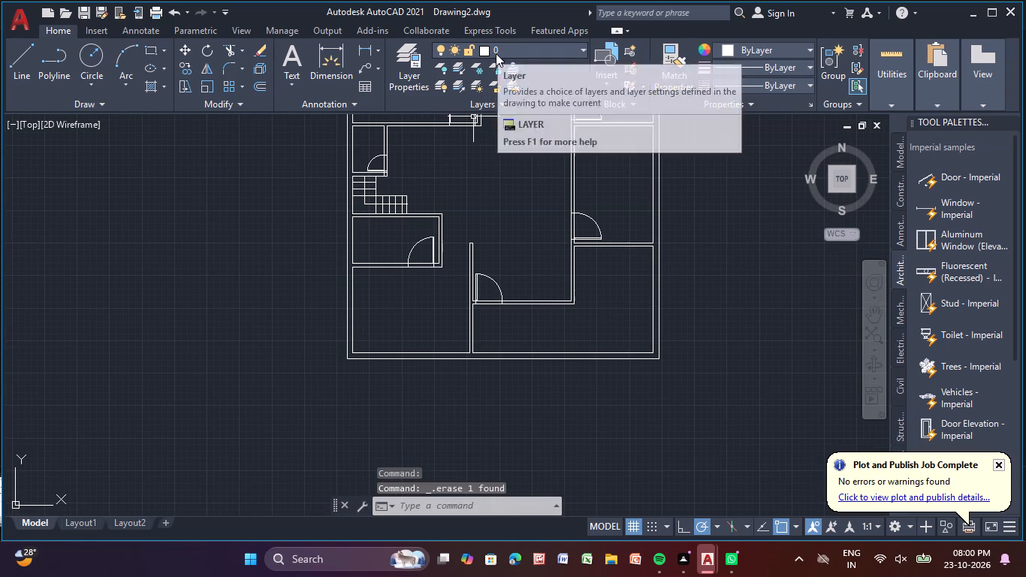
Trim away the inner wall line between the door jambs in both small upper rooms.
{"action": "middle_click_drag", "start_coordinate": [470, 198], "coordinate": [422, 310]}
{"action": "middle_click_drag", "start_coordinate": [417, 292], "coordinate": [389, 352]}
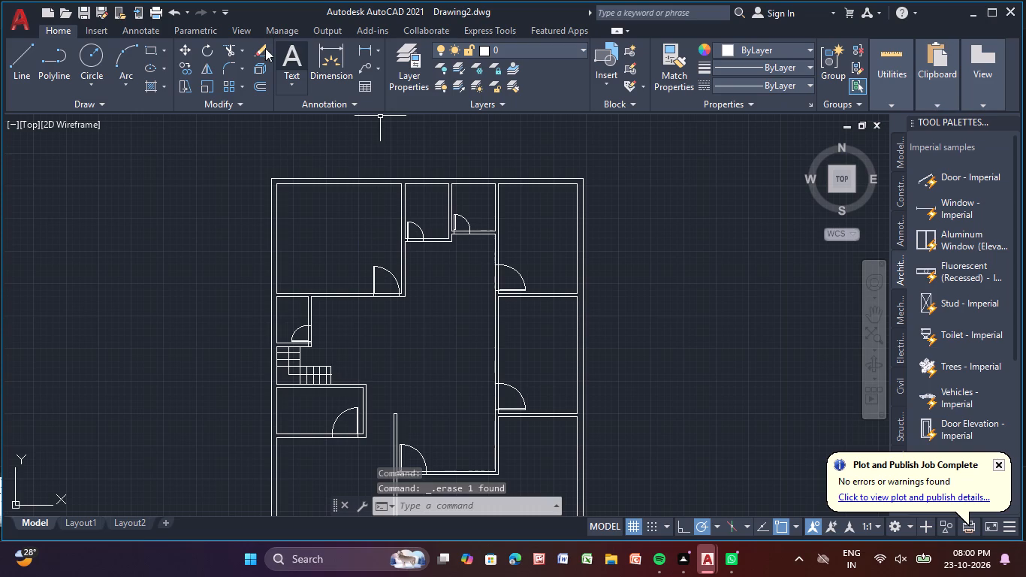
{"action": "left_click", "coordinate": [225, 54]}
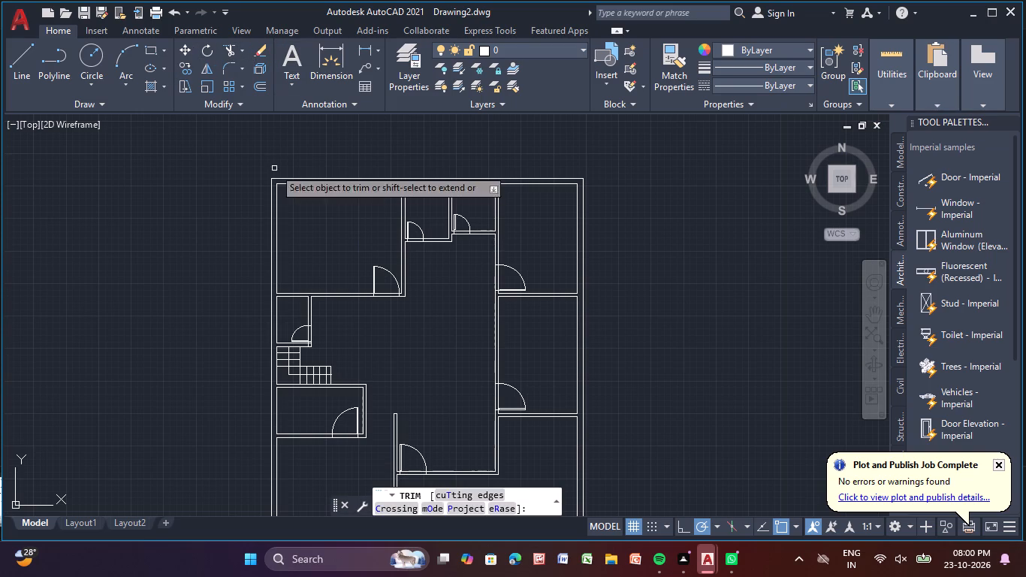
{"action": "scroll", "coordinate": [415, 235], "scroll_direction": "up", "scroll_amount": 4}
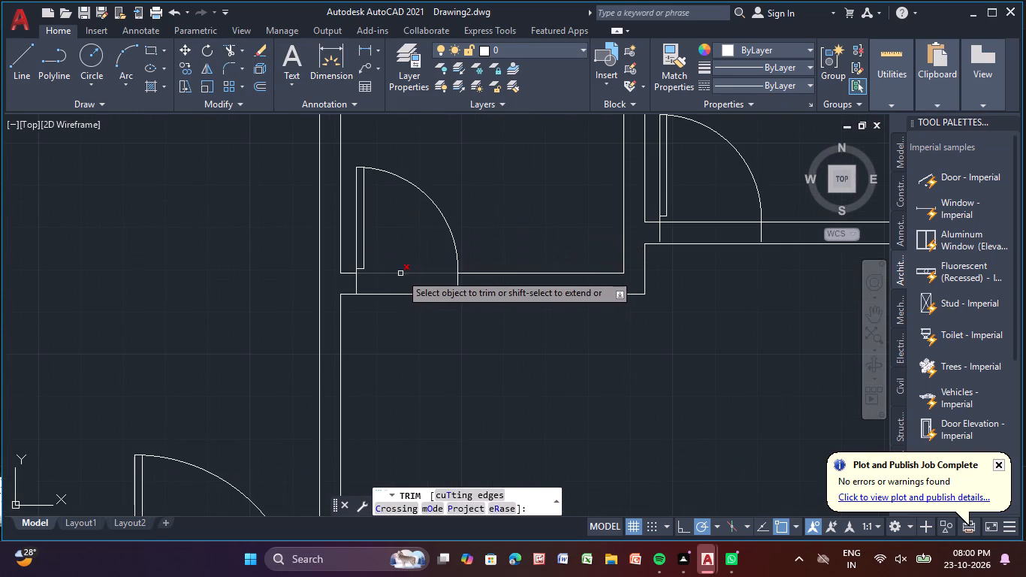
{"action": "left_click", "coordinate": [400, 273]}
{"action": "left_click", "coordinate": [718, 224]}
Trim the room-side wall line between the door jambs in the upper-right room and the large upper-left room.
{"action": "scroll", "coordinate": [721, 273], "scroll_direction": "down", "scroll_amount": 2}
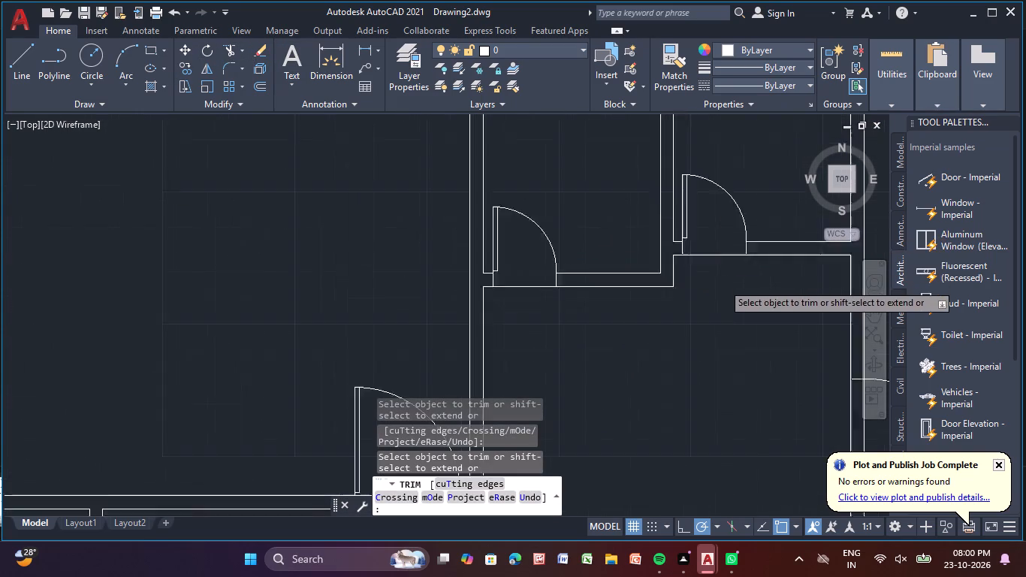
{"action": "scroll", "coordinate": [723, 284], "scroll_direction": "down", "scroll_amount": 1}
{"action": "middle_click_drag", "start_coordinate": [721, 345], "coordinate": [496, 222]}
{"action": "scroll", "coordinate": [557, 220], "scroll_direction": "up", "scroll_amount": 3}
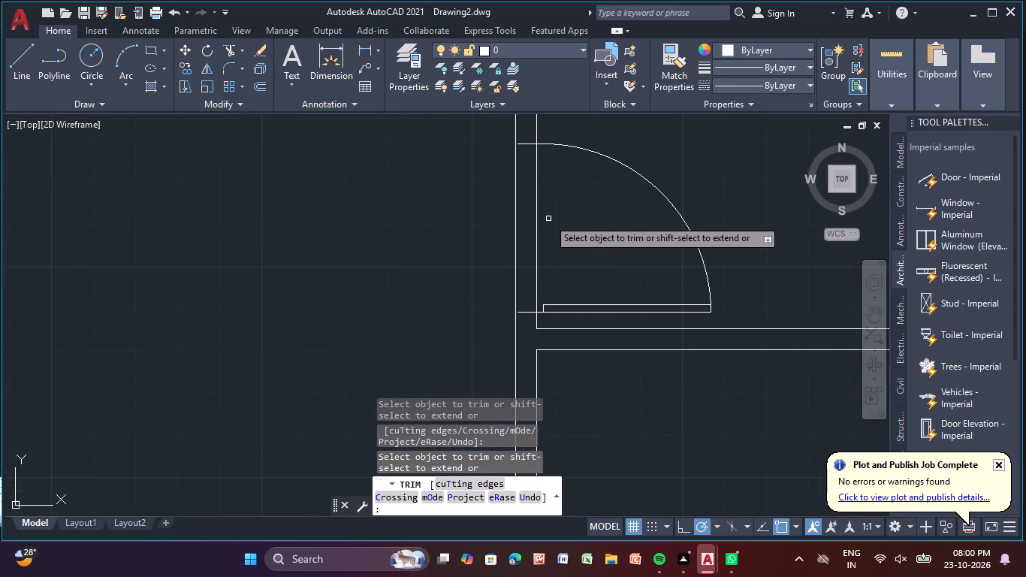
{"action": "left_click", "coordinate": [535, 215]}
{"action": "scroll", "coordinate": [391, 246], "scroll_direction": "down", "scroll_amount": 2}
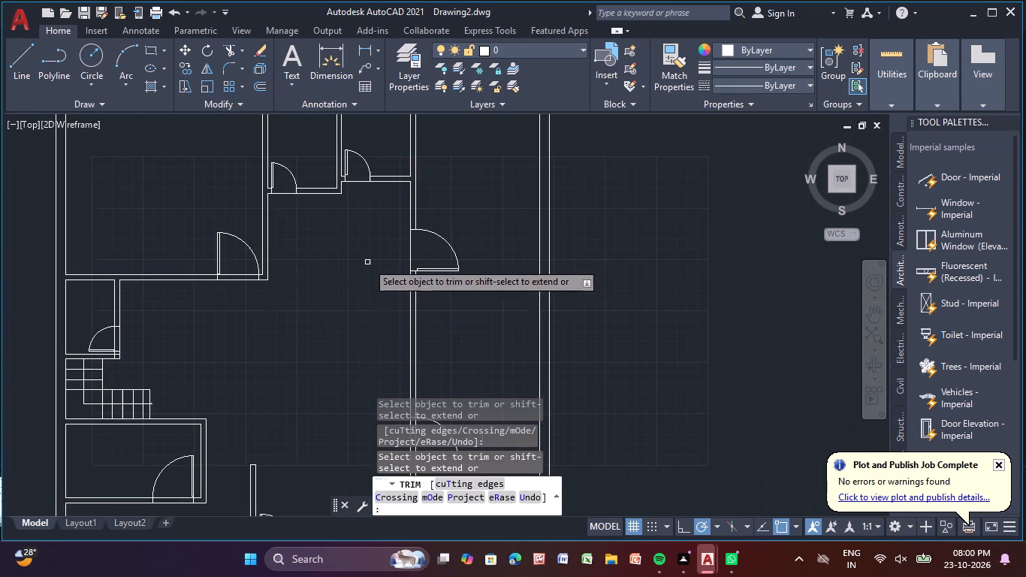
{"action": "scroll", "coordinate": [367, 263], "scroll_direction": "down", "scroll_amount": 1}
{"action": "middle_click_drag", "start_coordinate": [307, 309], "coordinate": [604, 298]}
{"action": "left_click", "coordinate": [527, 264]}
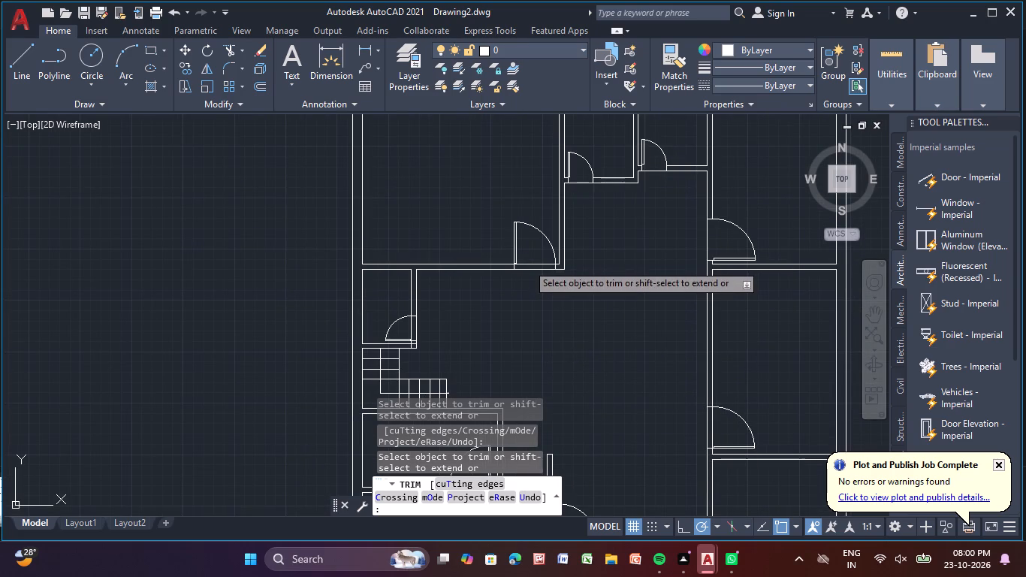
{"action": "left_click", "coordinate": [533, 263]}
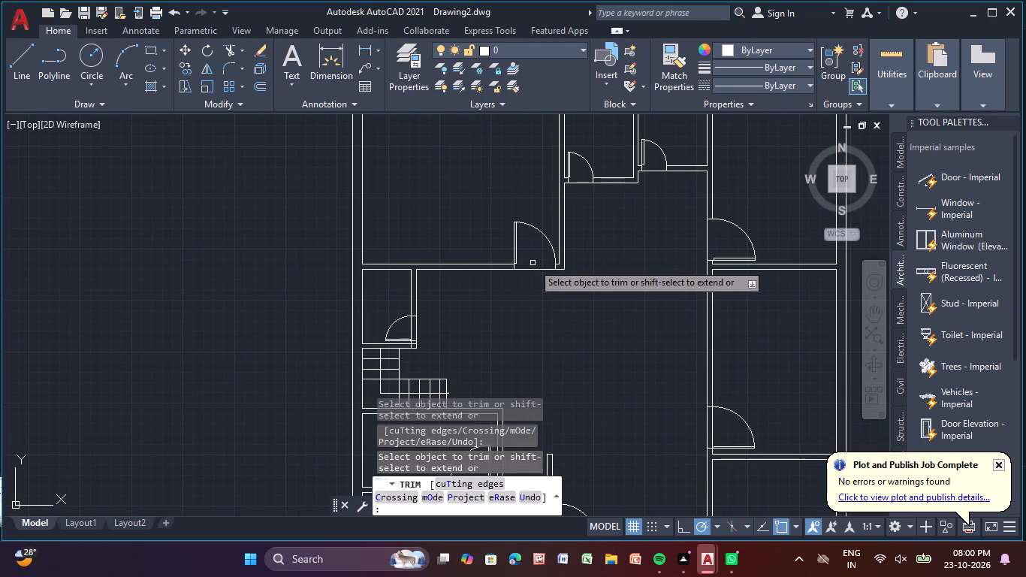
Trim the room-side wall line across the door openings of the small room above the staircase and the room below it.
{"action": "middle_click_drag", "start_coordinate": [494, 358], "coordinate": [608, 328]}
{"action": "scroll", "coordinate": [533, 303], "scroll_direction": "up", "scroll_amount": 3}
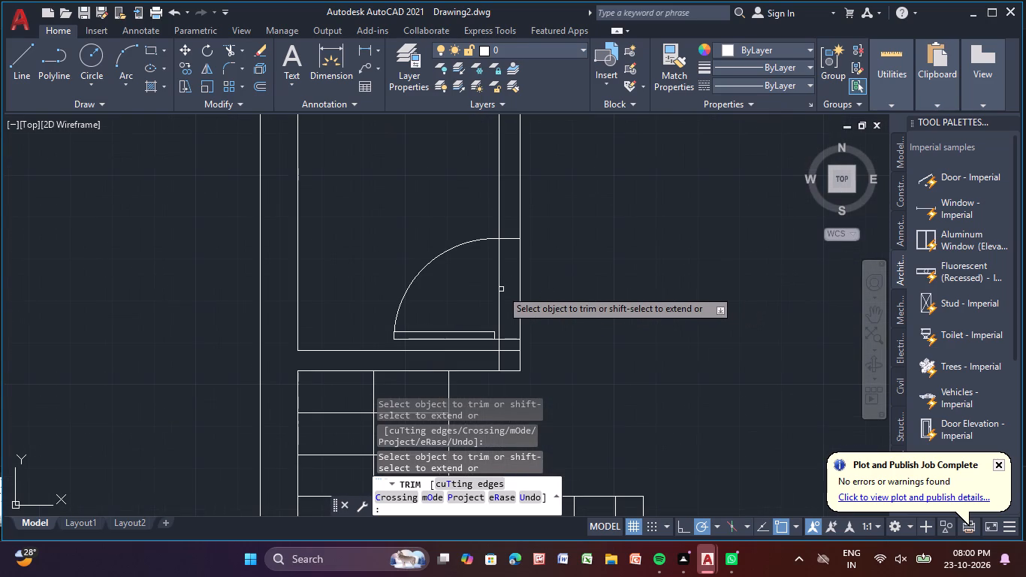
{"action": "left_click", "coordinate": [497, 289]}
{"action": "scroll", "coordinate": [587, 295], "scroll_direction": "down", "scroll_amount": 2}
{"action": "middle_click_drag", "start_coordinate": [664, 361], "coordinate": [568, 138]}
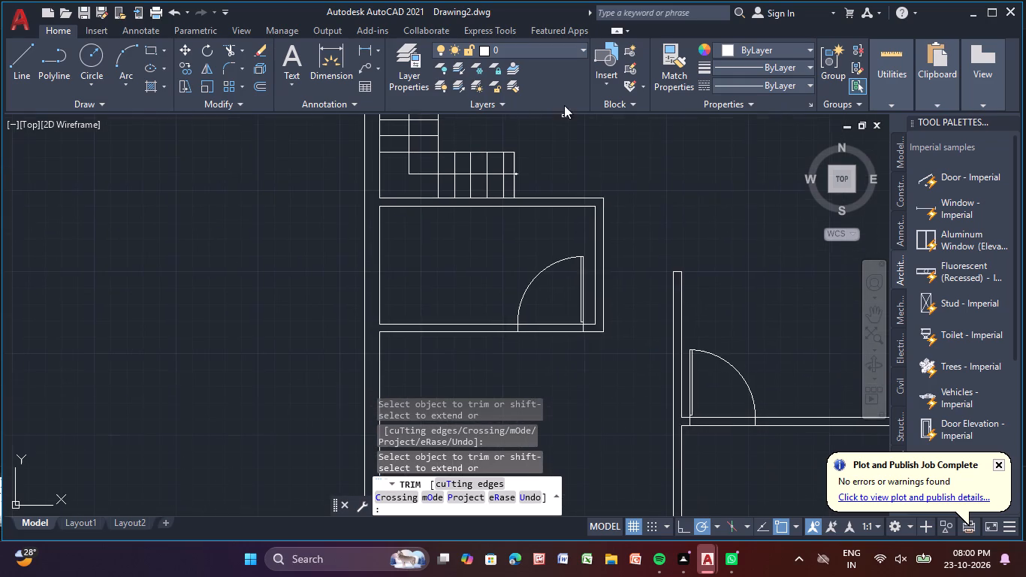
{"action": "left_click", "coordinate": [547, 325]}
Trim the room-side wall line across the door openings at the hall's bottom wall and in the middle right-hand room.
{"action": "scroll", "coordinate": [559, 355], "scroll_direction": "down", "scroll_amount": 1}
{"action": "scroll", "coordinate": [665, 395], "scroll_direction": "up", "scroll_amount": 2}
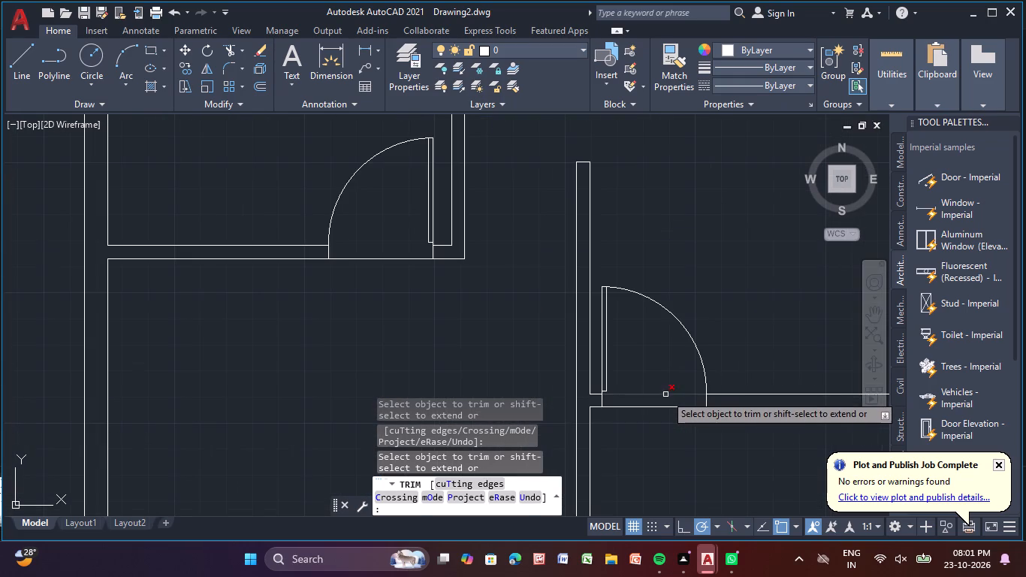
{"action": "left_click", "coordinate": [665, 394]}
{"action": "scroll", "coordinate": [663, 384], "scroll_direction": "down", "scroll_amount": 3}
{"action": "middle_click_drag", "start_coordinate": [716, 347], "coordinate": [577, 337]}
{"action": "scroll", "coordinate": [609, 304], "scroll_direction": "up", "scroll_amount": 3}
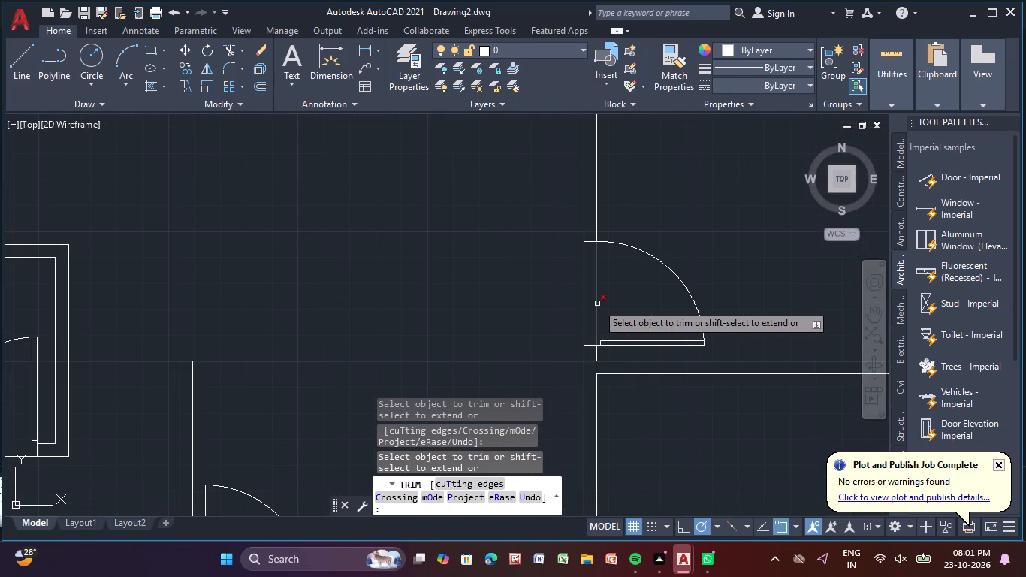
{"action": "left_click", "coordinate": [597, 304]}
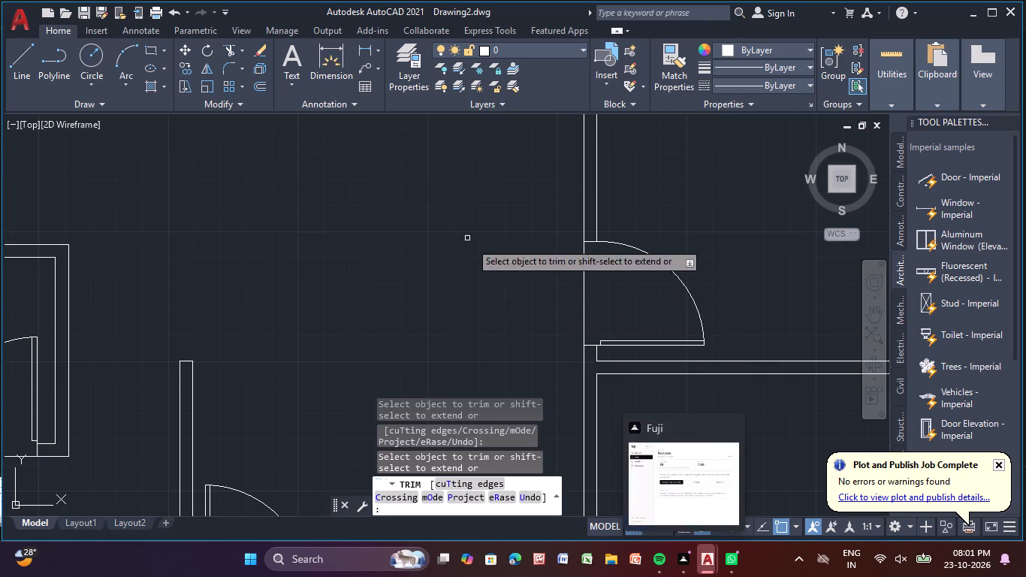
{"action": "scroll", "coordinate": [351, 74], "scroll_direction": "down", "scroll_amount": 3}
{"action": "scroll", "coordinate": [365, 246], "scroll_direction": "down", "scroll_amount": 1}
{"action": "middle_click_drag", "start_coordinate": [365, 249], "coordinate": [559, 330]}
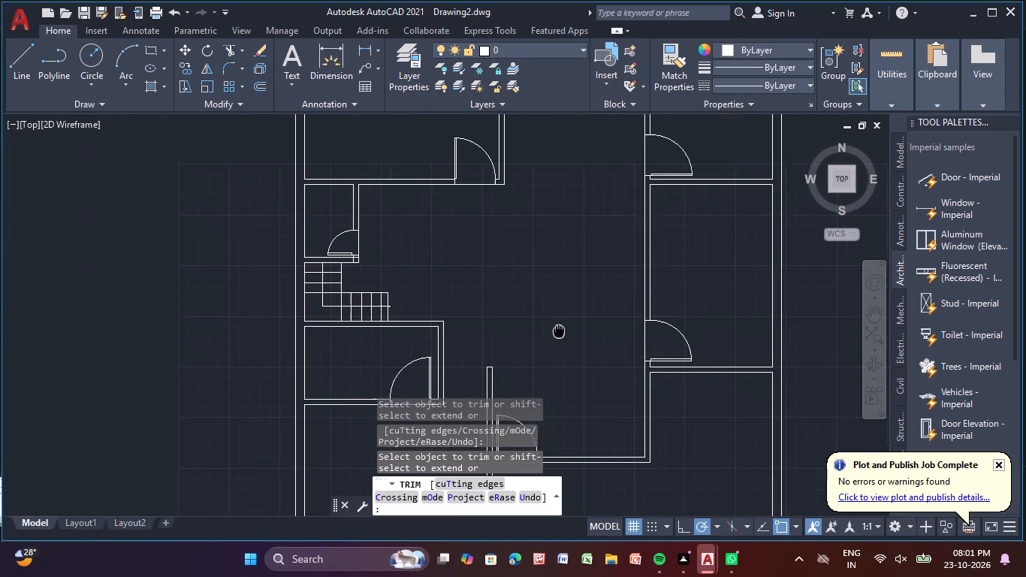
{"action": "middle_click_drag", "start_coordinate": [559, 330], "coordinate": [560, 327]}
{"action": "scroll", "coordinate": [559, 311], "scroll_direction": "down", "scroll_amount": 2}
{"action": "middle_click", "coordinate": [562, 315]}
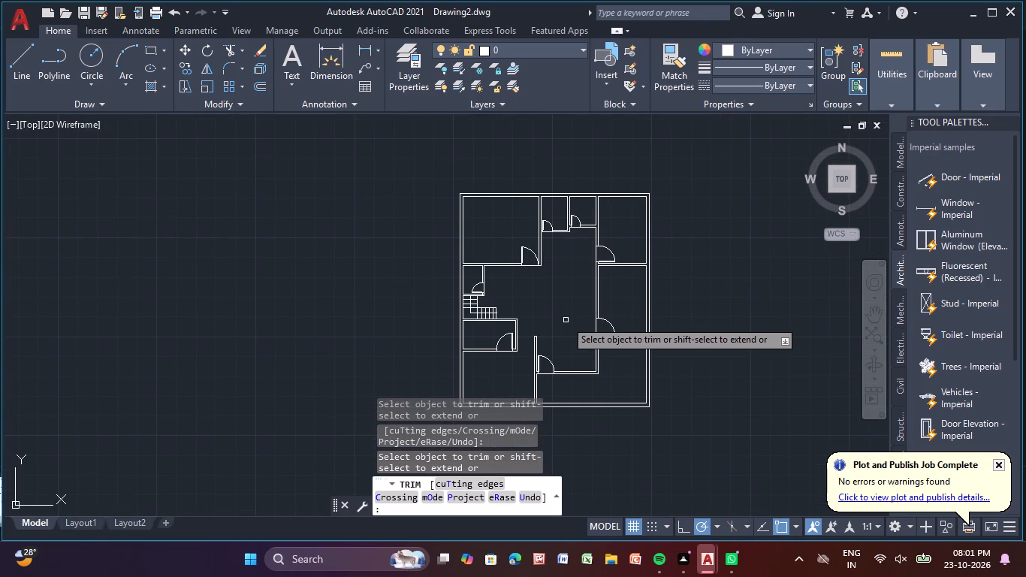
{"action": "middle_click_drag", "start_coordinate": [564, 319], "coordinate": [565, 319]}
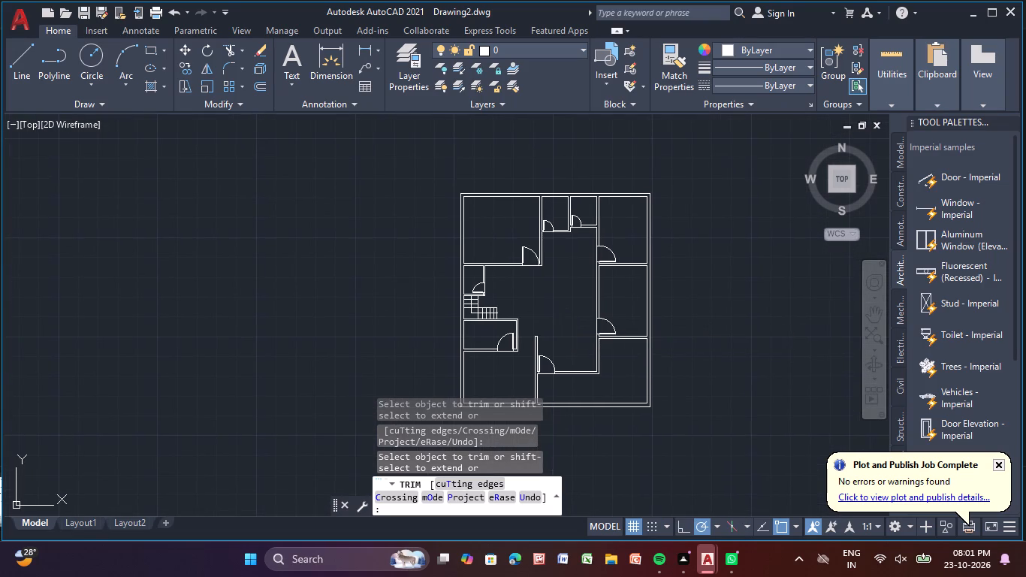
{"action": "middle_click_drag", "start_coordinate": [565, 319], "coordinate": [559, 256]}
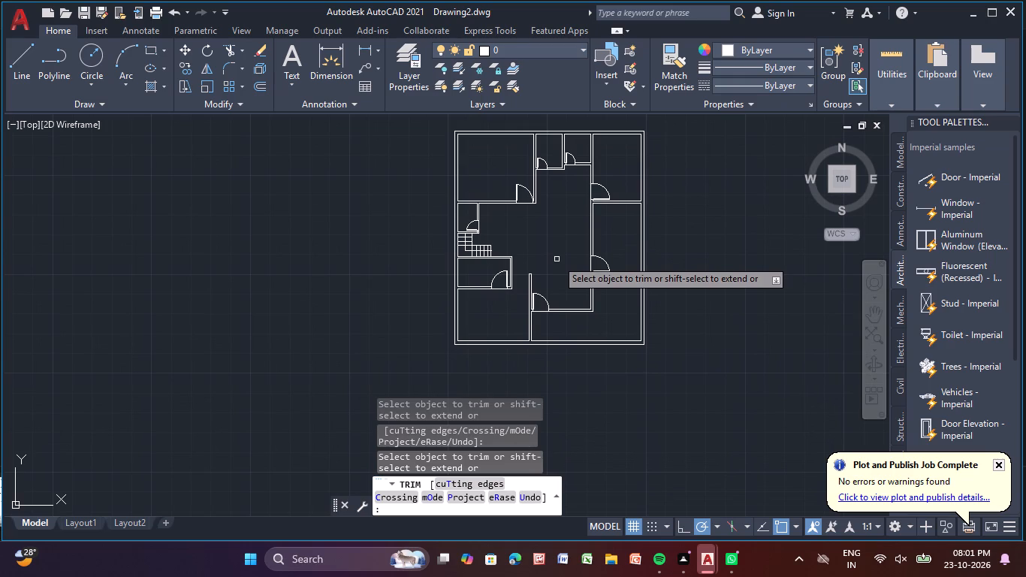
{"action": "key", "text": "Escape"}
Draw a vertical line from the hall's outer lower-right wall corner down to the inner face of the bottom outer wall.
{"action": "left_click", "coordinate": [19, 43]}
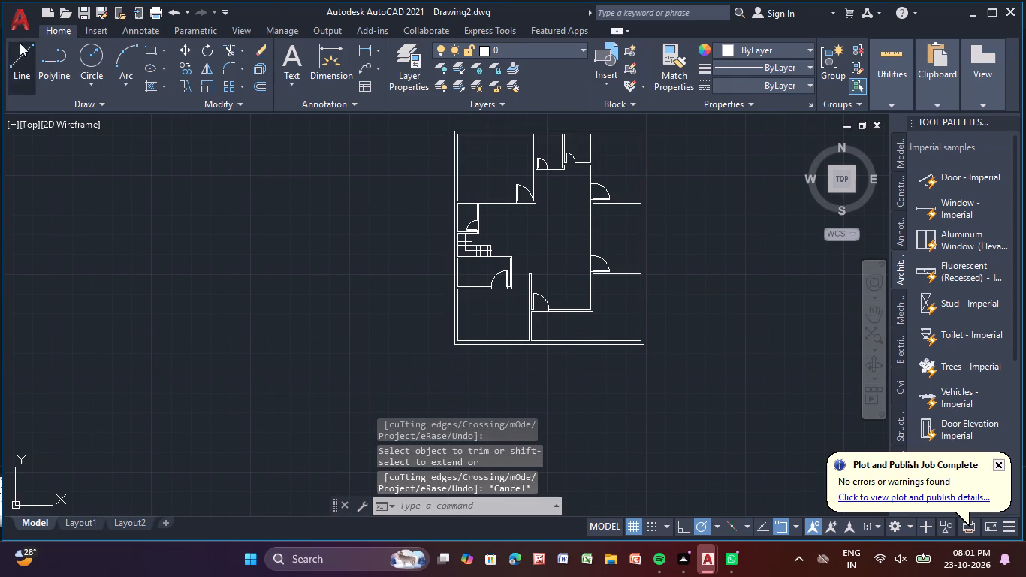
{"action": "scroll", "coordinate": [608, 327], "scroll_direction": "up", "scroll_amount": 3}
{"action": "middle_click_drag", "start_coordinate": [424, 271], "coordinate": [321, 250]}
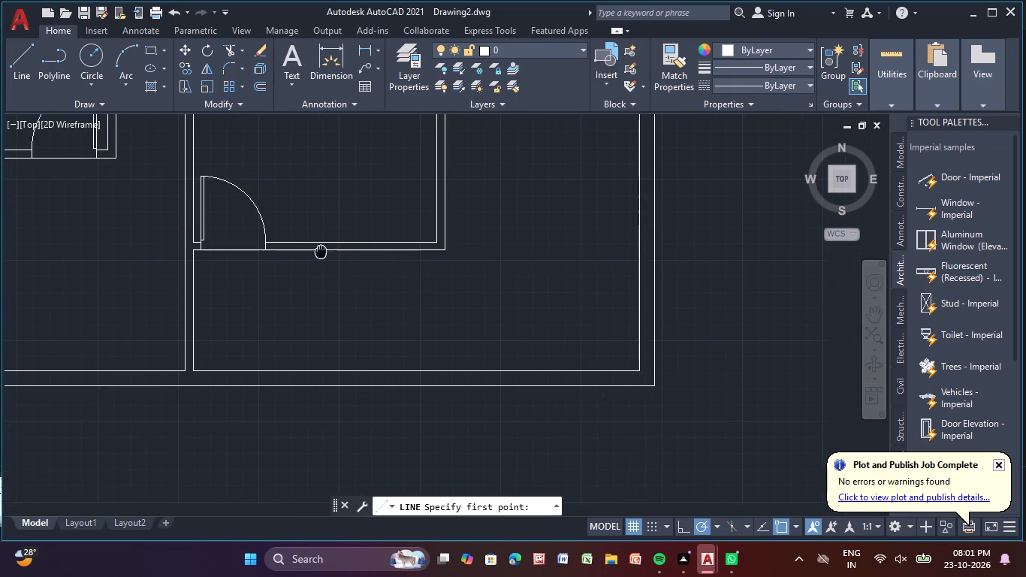
{"action": "left_click", "coordinate": [445, 255]}
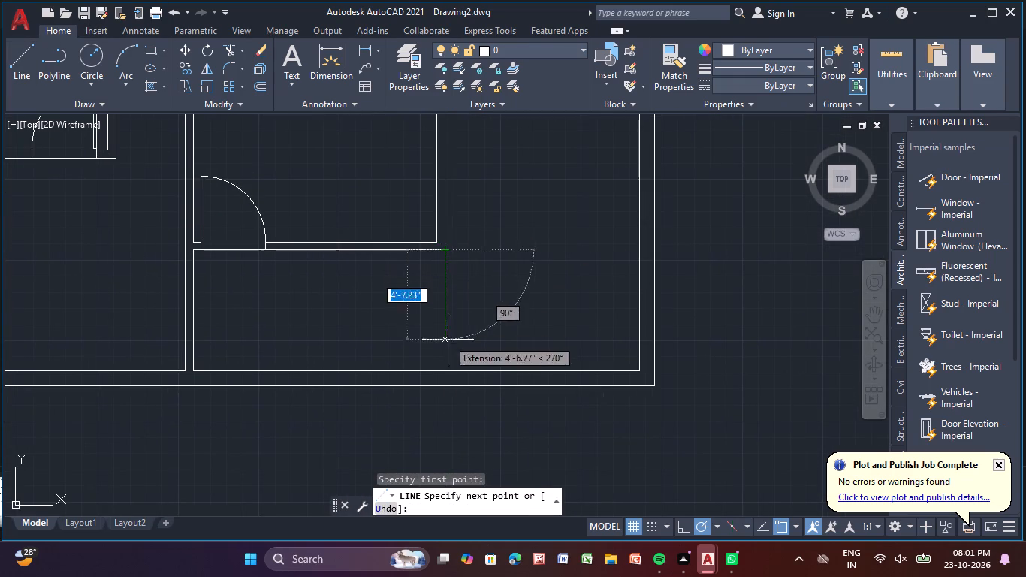
{"action": "left_click", "coordinate": [448, 371]}
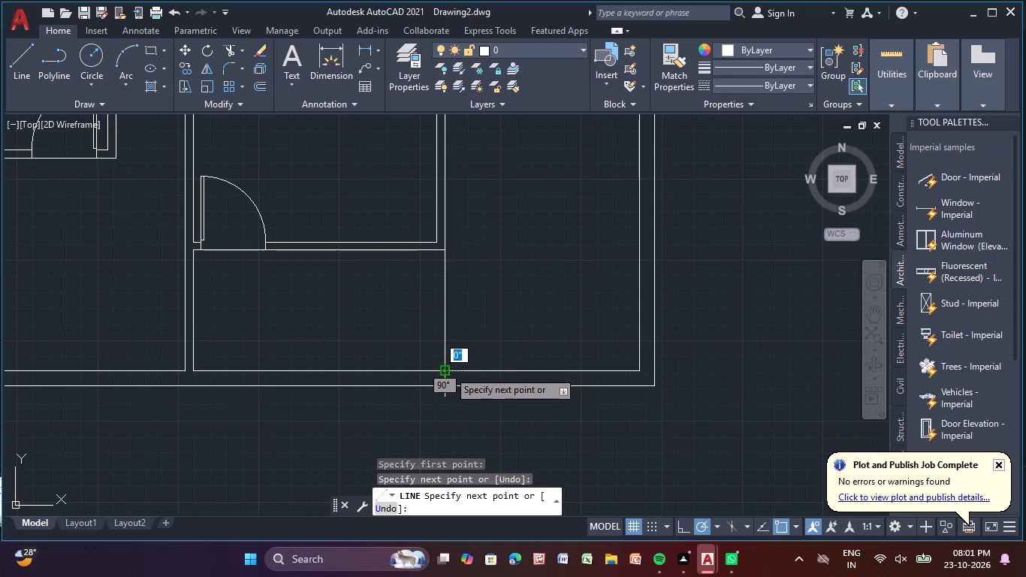
{"action": "key", "text": "Escape"}
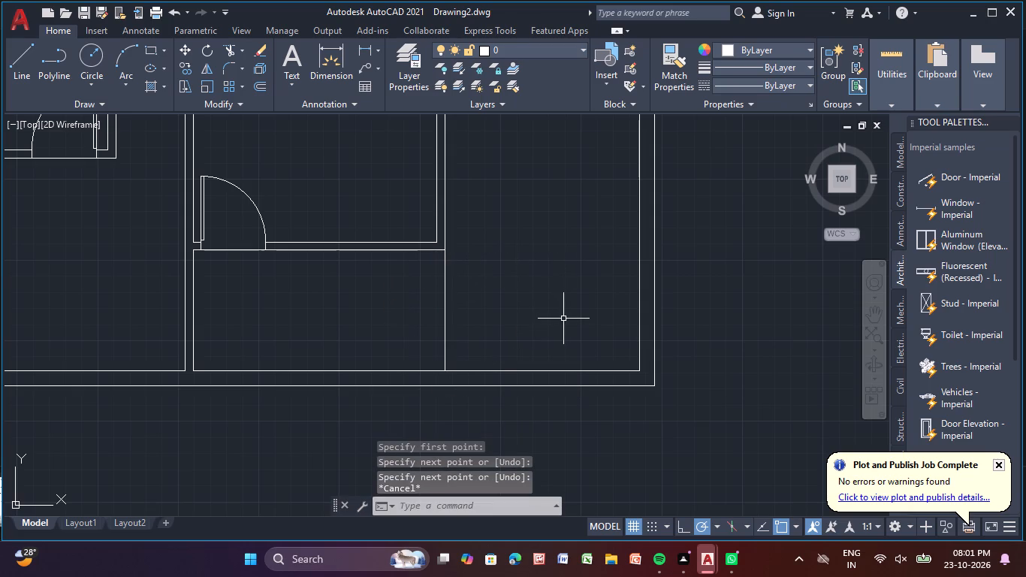
Insert the Vehicles - Imperial block outside the plan's right wall and switch it to a car in top view.
{"action": "middle_click_drag", "start_coordinate": [562, 319], "coordinate": [258, 364]}
{"action": "scroll", "coordinate": [638, 357], "scroll_direction": "down", "scroll_amount": 1}
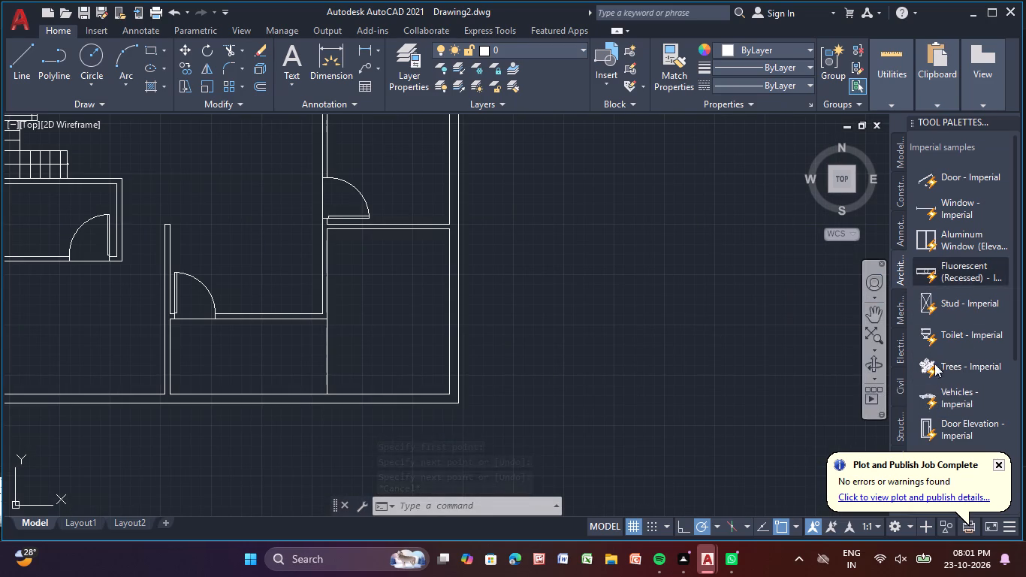
{"action": "left_click", "coordinate": [940, 398]}
{"action": "left_click", "coordinate": [580, 241]}
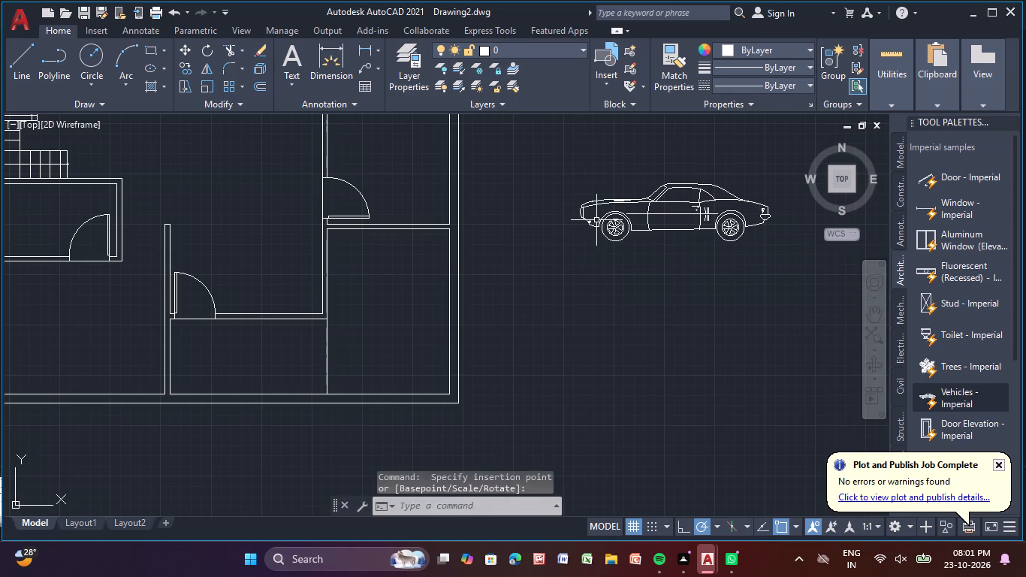
{"action": "left_click", "coordinate": [596, 219]}
{"action": "left_click", "coordinate": [584, 215]}
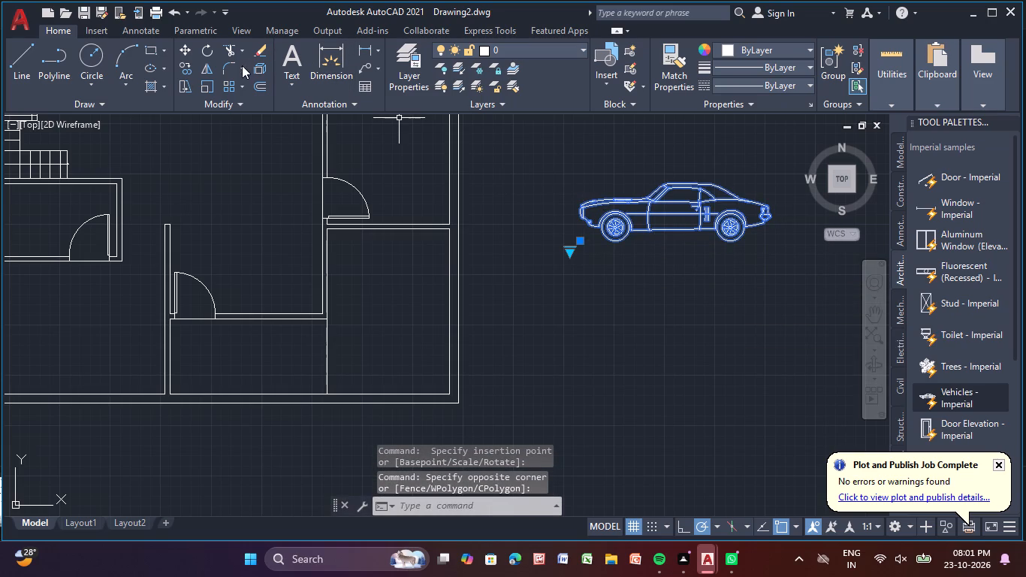
{"action": "left_click", "coordinate": [581, 240]}
{"action": "left_click", "coordinate": [593, 248]}
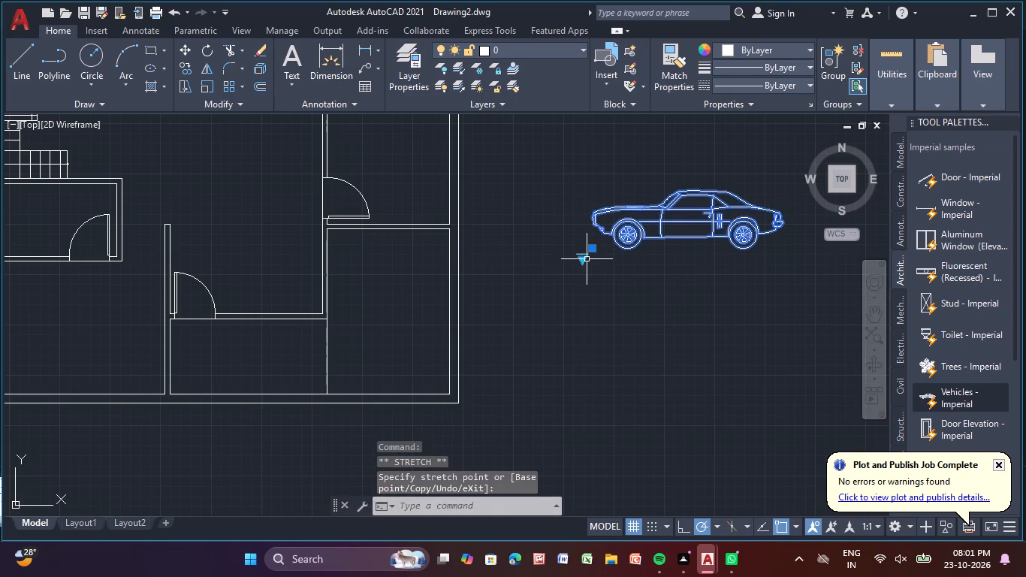
{"action": "left_click", "coordinate": [583, 260]}
{"action": "left_click", "coordinate": [662, 285]}
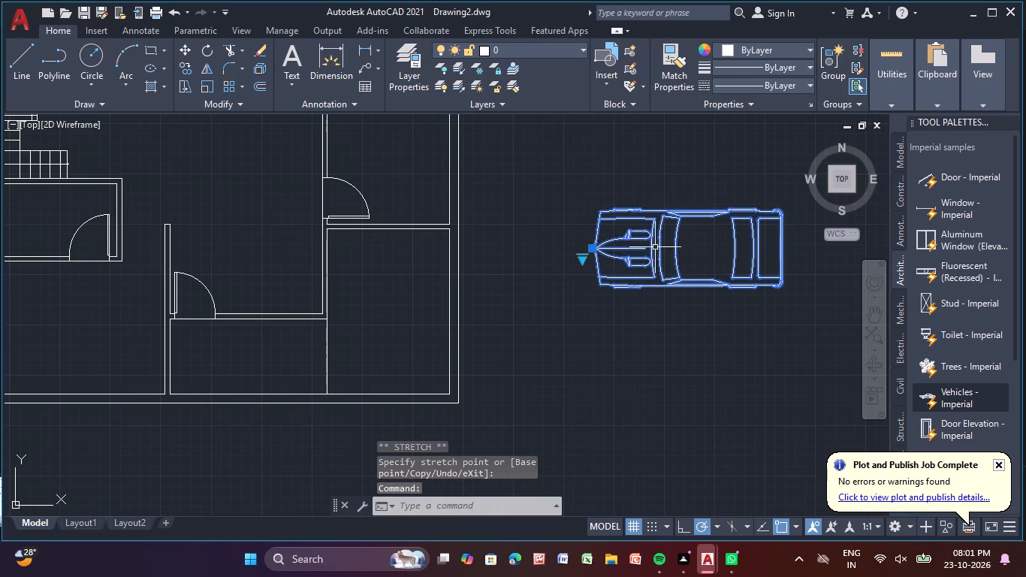
Rotate the car 270° about the middle of its rear end so its nose points up.
{"action": "left_click", "coordinate": [212, 45]}
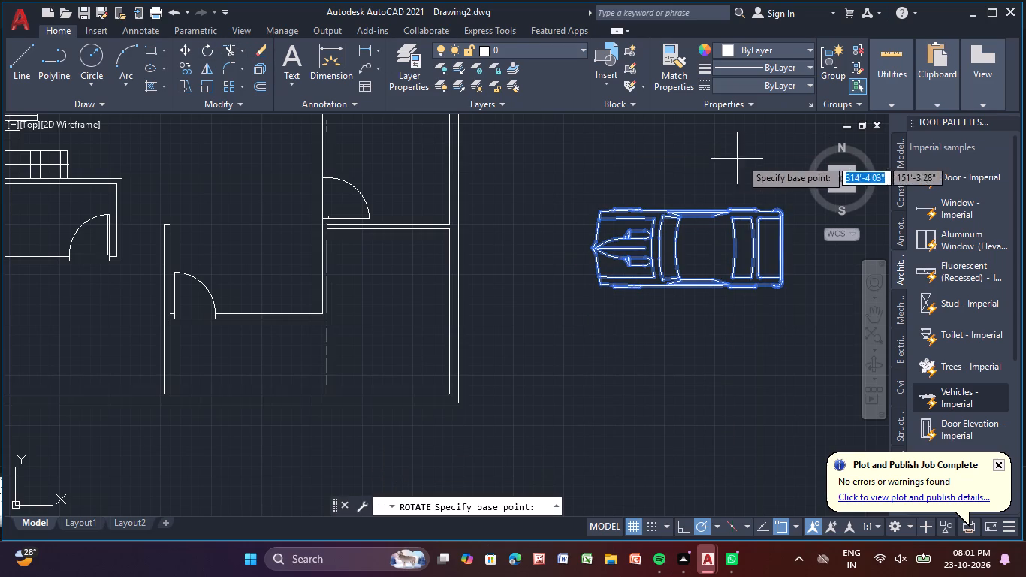
{"action": "left_click", "coordinate": [774, 247]}
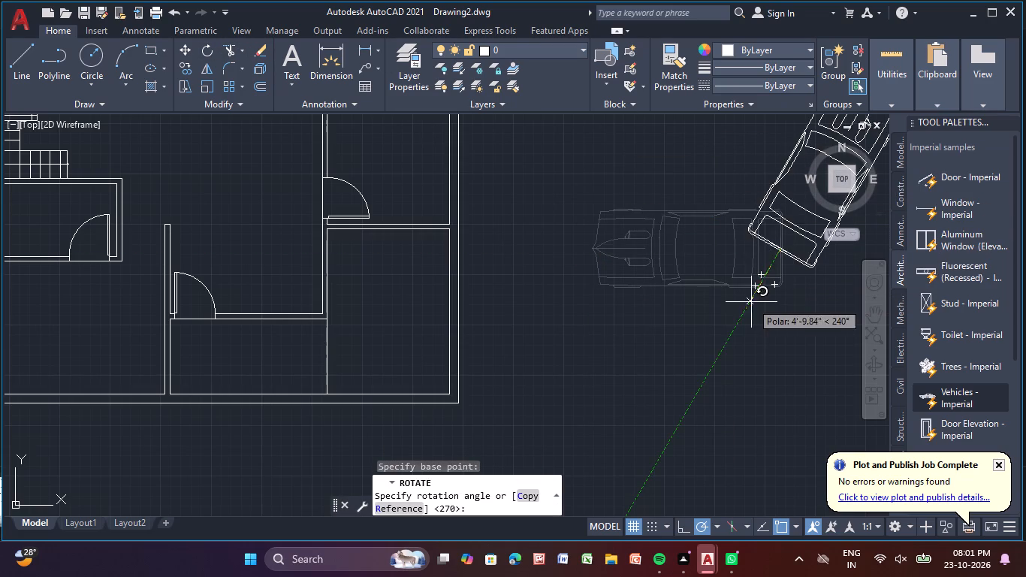
{"action": "scroll", "coordinate": [746, 388], "scroll_direction": "down", "scroll_amount": 1}
{"action": "middle_click_drag", "start_coordinate": [746, 388], "coordinate": [699, 415]}
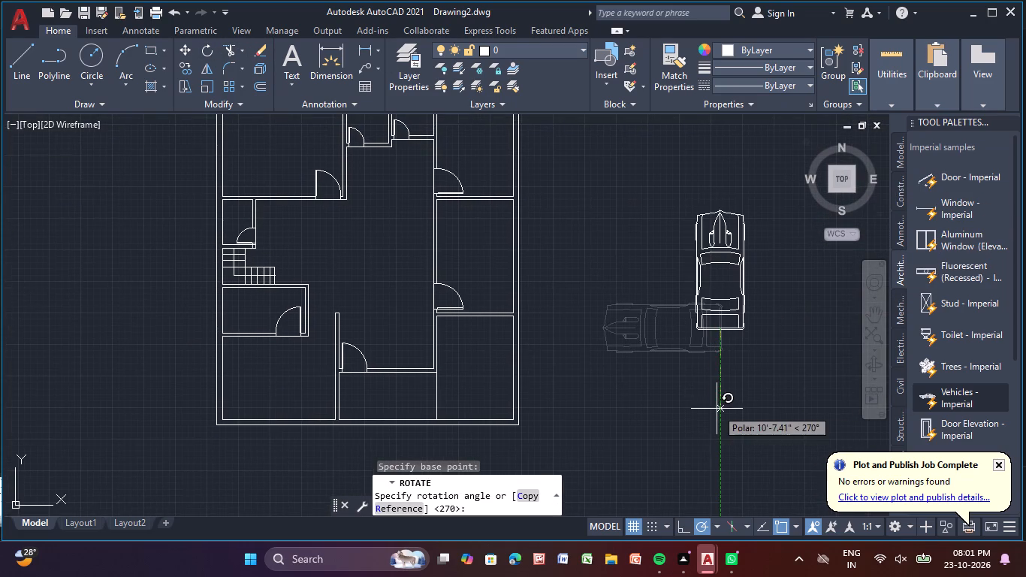
{"action": "left_click", "coordinate": [717, 408]}
Move the car closer to the plan, just outside the right outer wall beside the lower rooms.
{"action": "left_click", "coordinate": [705, 307]}
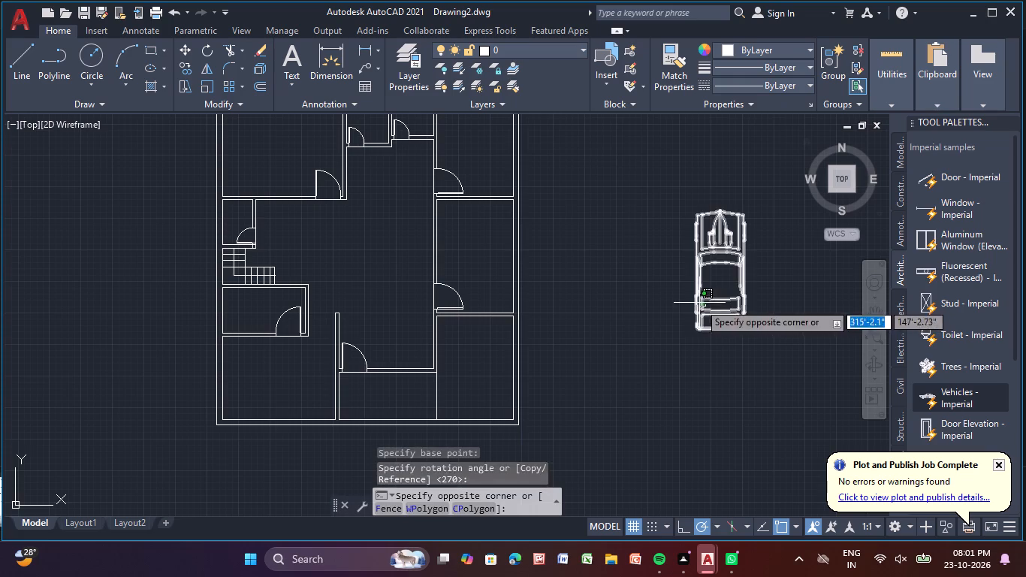
{"action": "left_click", "coordinate": [699, 303]}
{"action": "left_click", "coordinate": [722, 213]}
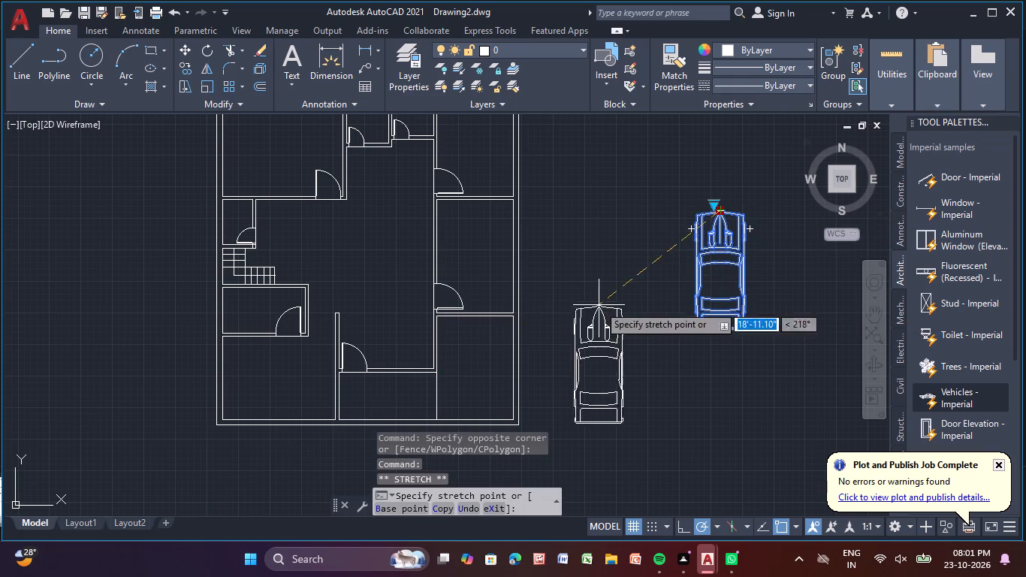
{"action": "left_click", "coordinate": [578, 273]}
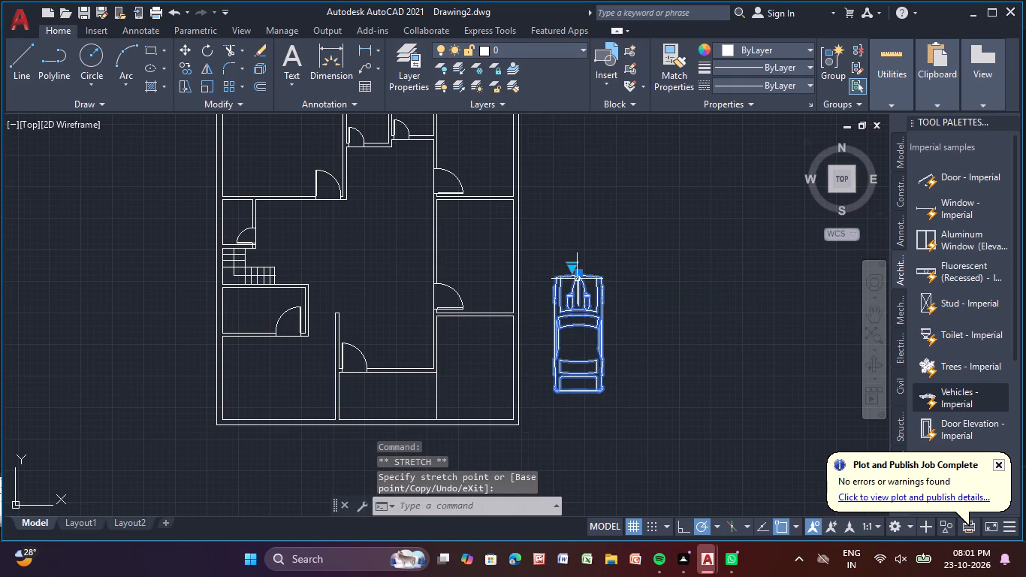
{"action": "key", "text": "Escape"}
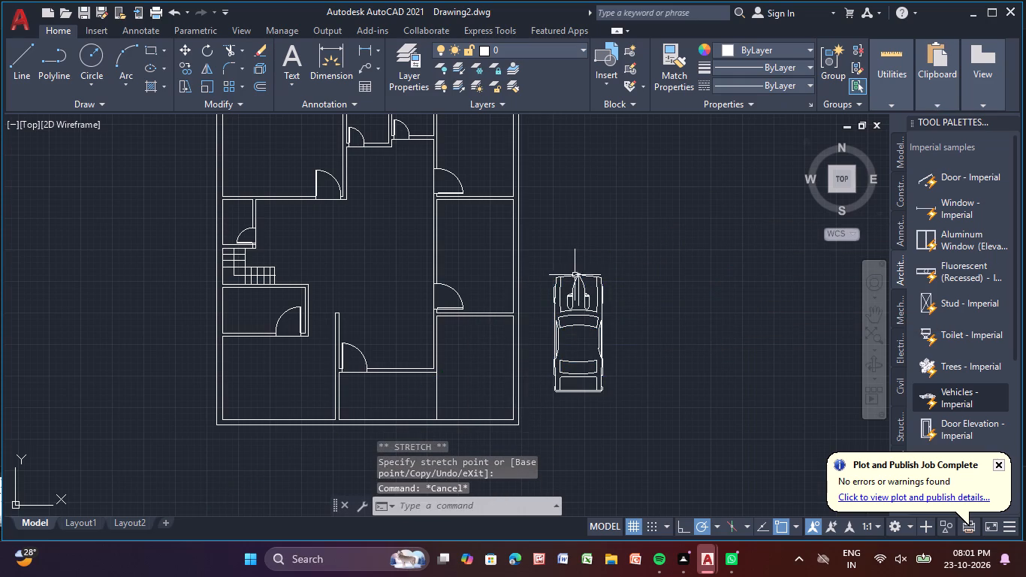
Scale the car down slightly about a base point on its hood centreline.
{"action": "left_click", "coordinate": [570, 276]}
{"action": "left_click", "coordinate": [205, 88]}
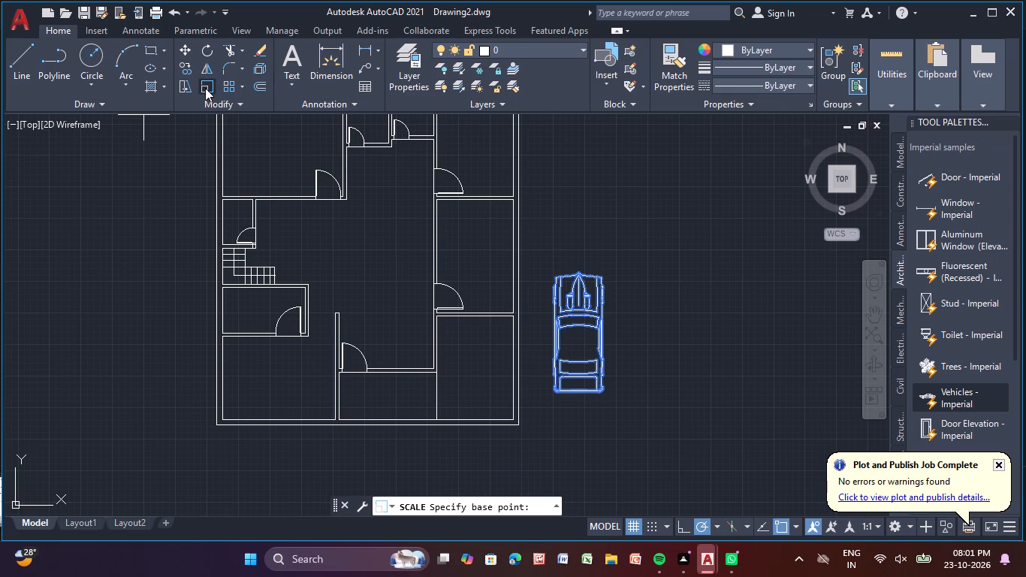
{"action": "left_click", "coordinate": [580, 308]}
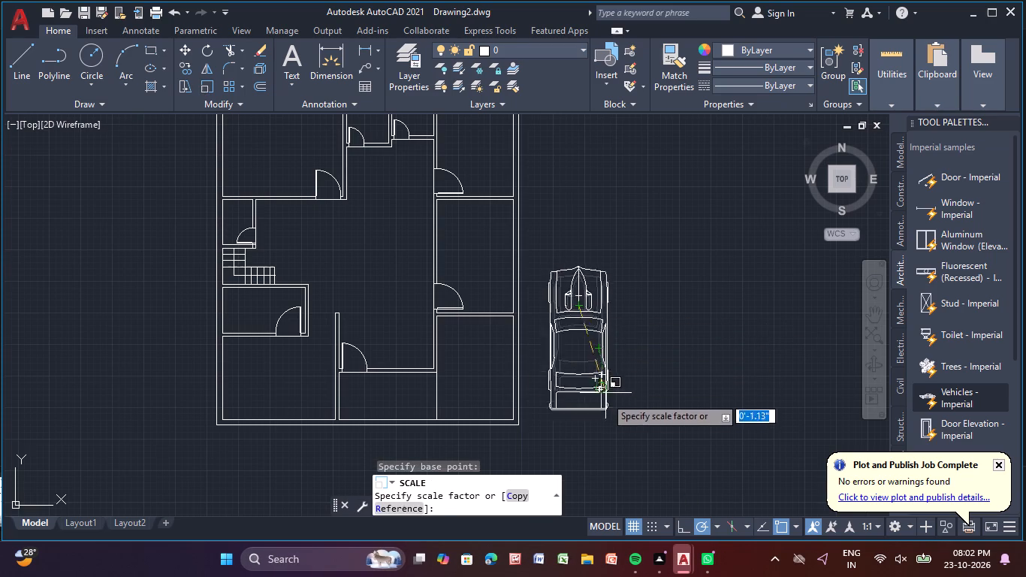
{"action": "left_click", "coordinate": [615, 360]}
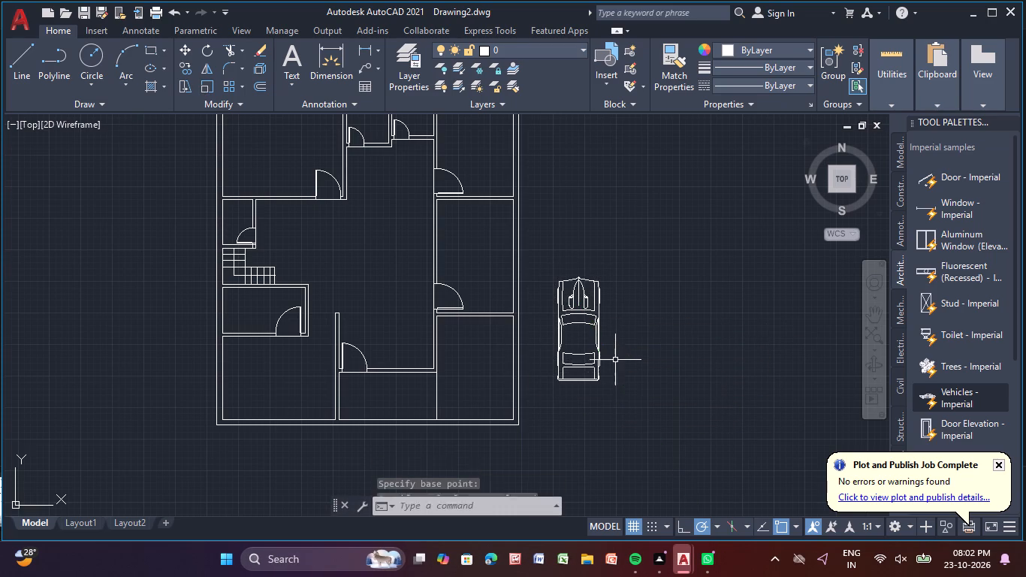
{"action": "middle_click_drag", "start_coordinate": [578, 324], "coordinate": [521, 236]}
{"action": "scroll", "coordinate": [524, 216], "scroll_direction": "up", "scroll_amount": 2}
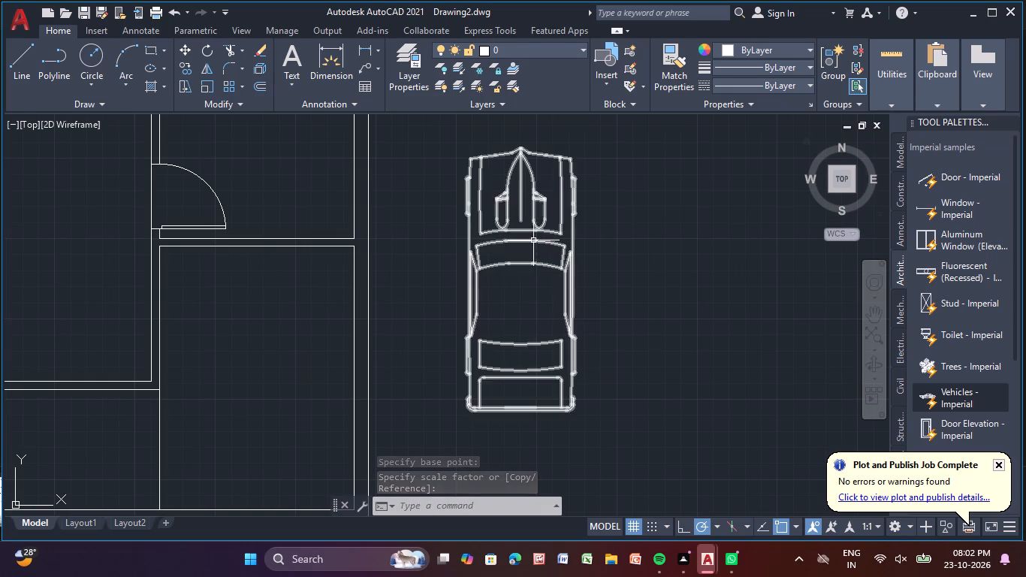
Move the car into the plan's lower-right room, with its nose at the room's upper wall.
{"action": "left_click", "coordinate": [533, 240]}
{"action": "middle_click_drag", "start_coordinate": [515, 230], "coordinate": [509, 260]}
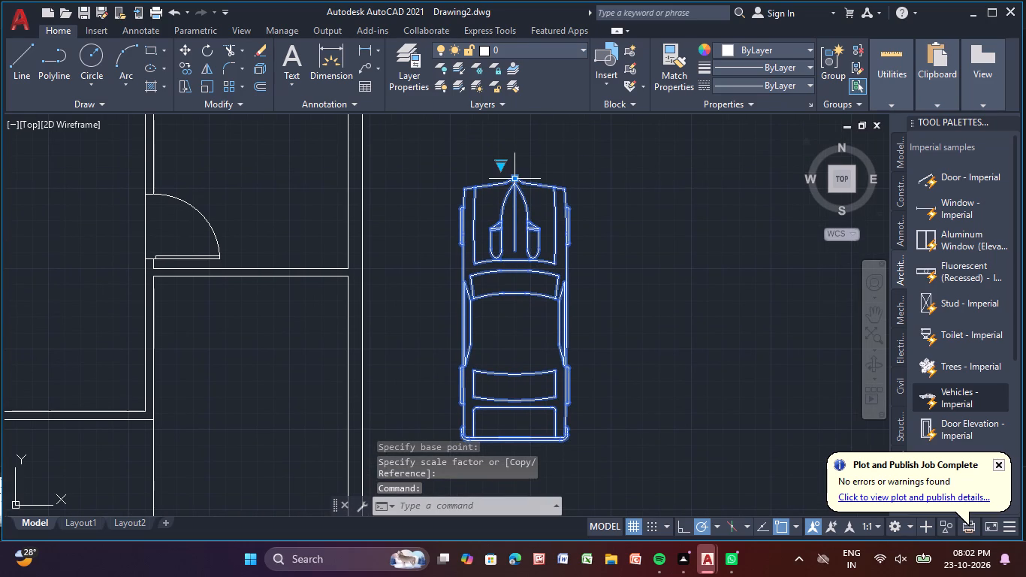
{"action": "left_click", "coordinate": [517, 178]}
{"action": "middle_click_drag", "start_coordinate": [318, 284], "coordinate": [460, 187]}
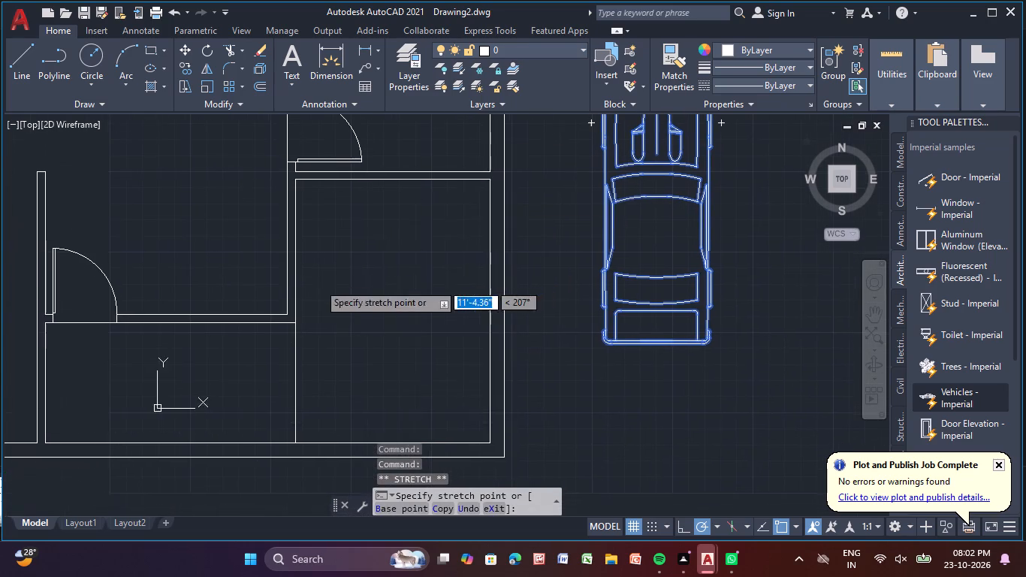
{"action": "left_click", "coordinate": [406, 182]}
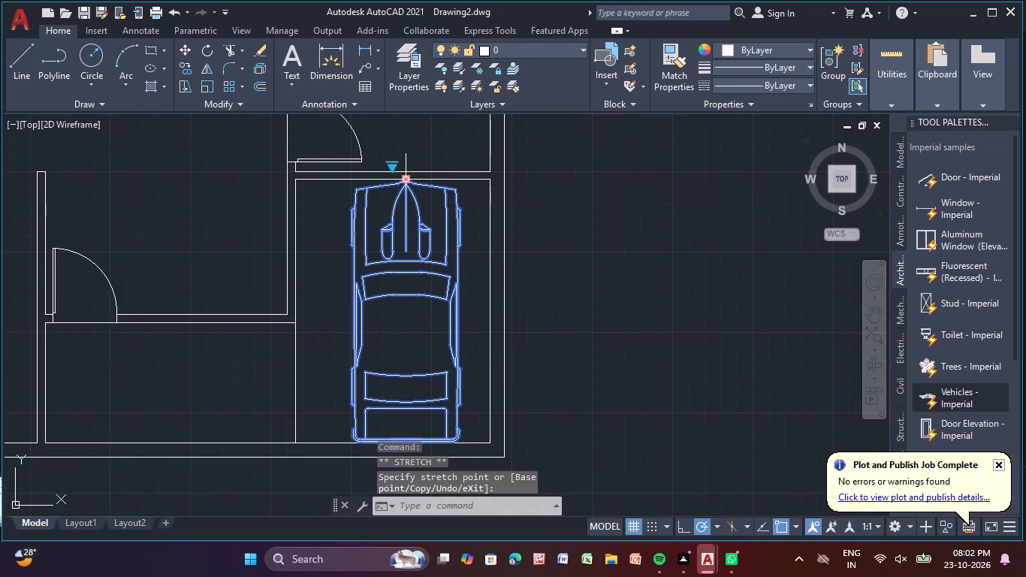
{"action": "key", "text": "Escape"}
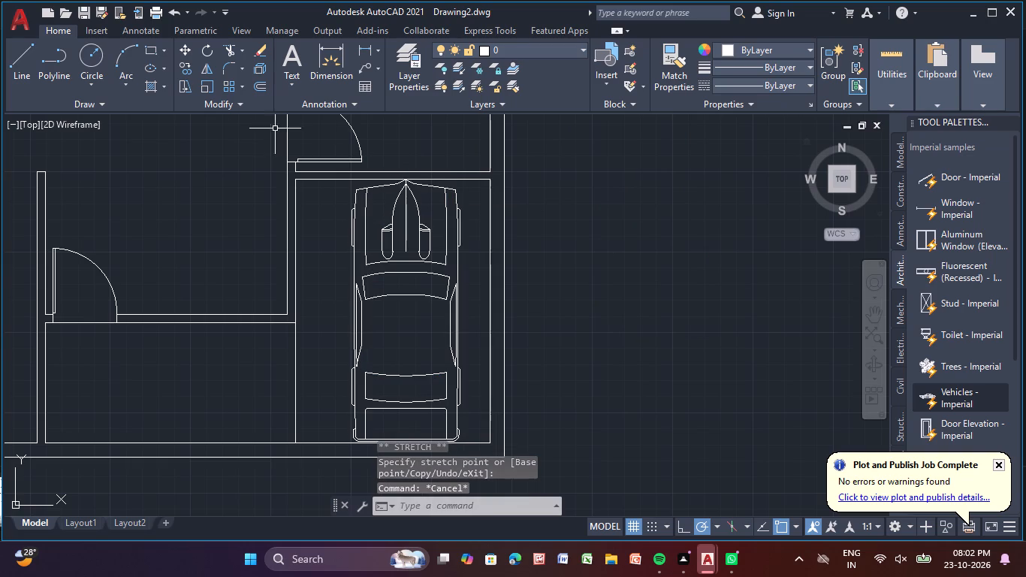
Scale the car down slightly about a base point on the left side of its hood.
{"action": "left_click", "coordinate": [213, 87]}
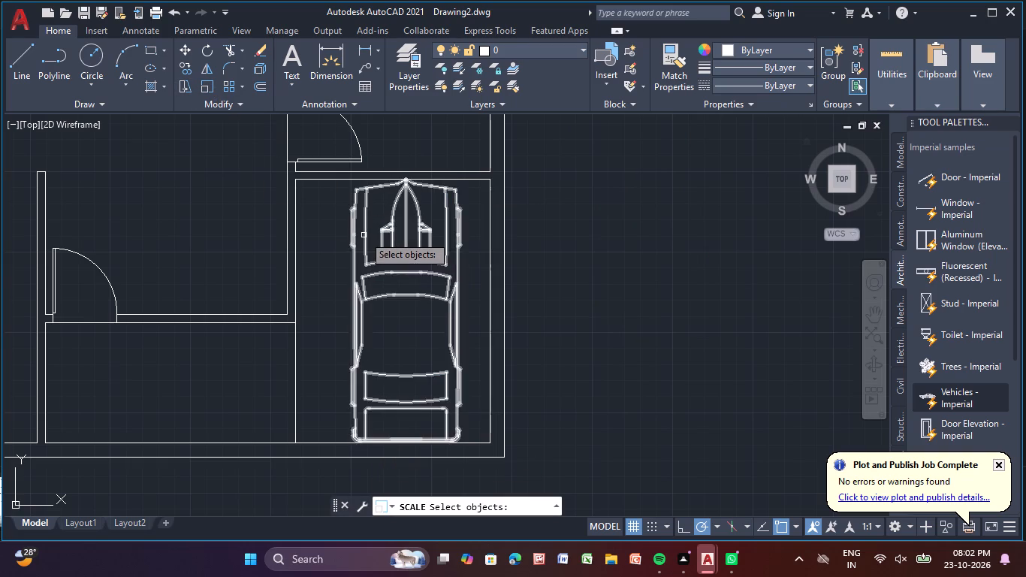
{"action": "left_click", "coordinate": [364, 235]}
{"action": "right_click", "coordinate": [364, 235]}
{"action": "left_click", "coordinate": [363, 235]}
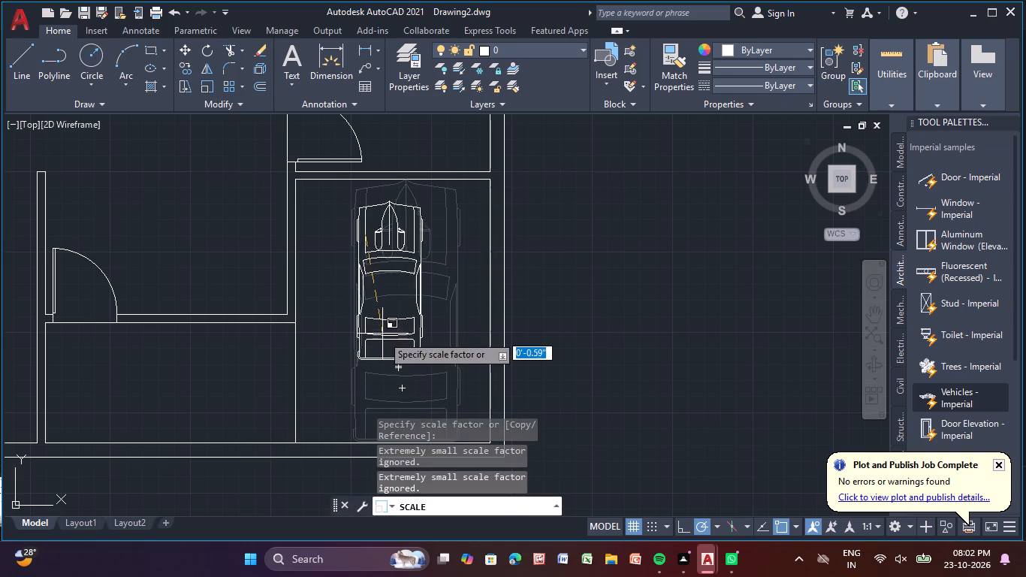
{"action": "left_click", "coordinate": [383, 370]}
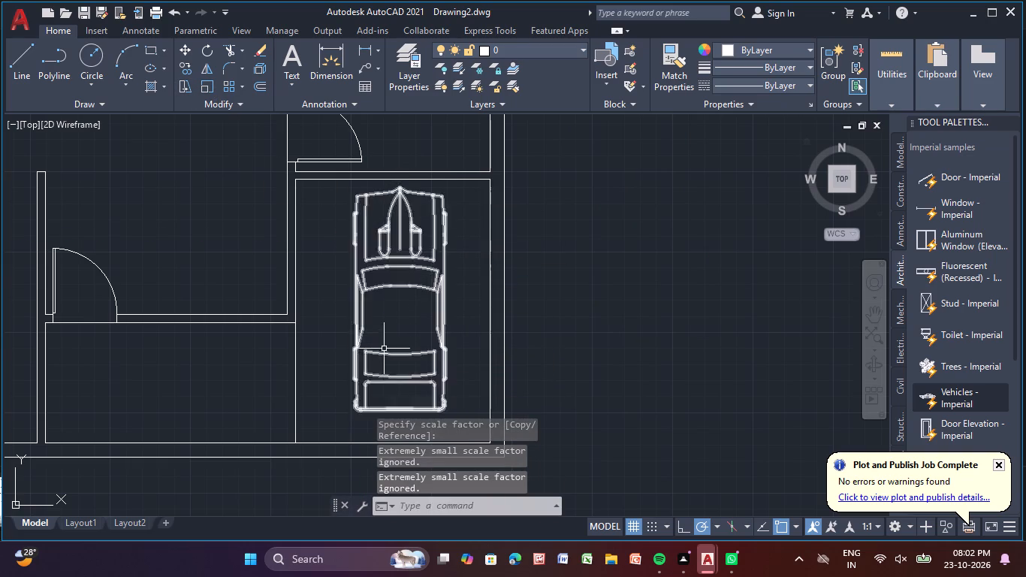
Move the car slightly toward the right outer wall and down, leaving clearance all round it inside the room.
{"action": "middle_click_drag", "start_coordinate": [381, 334], "coordinate": [376, 313]}
{"action": "scroll", "coordinate": [407, 273], "scroll_direction": "down", "scroll_amount": 1}
{"action": "left_click", "coordinate": [398, 267]}
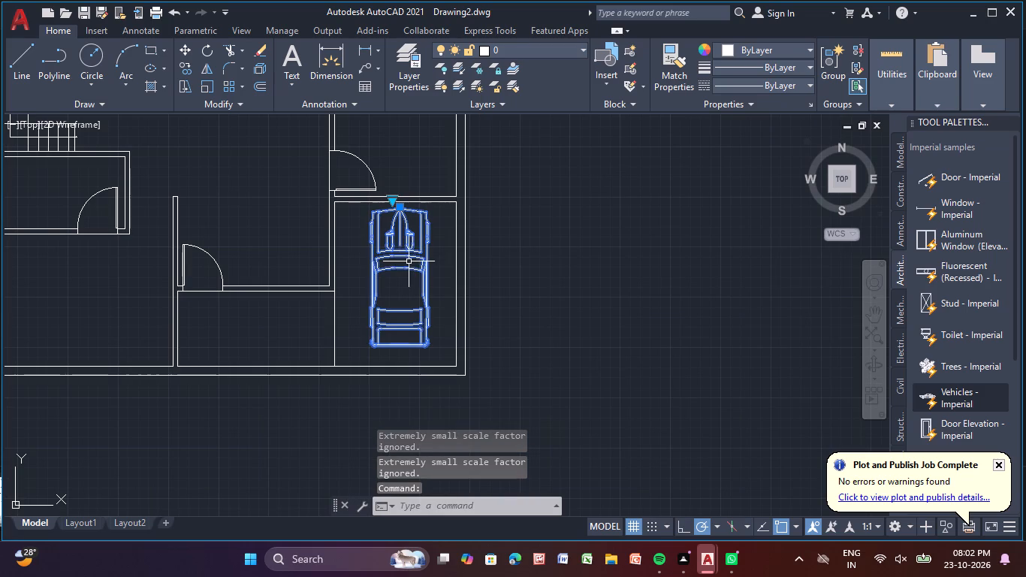
{"action": "middle_click_drag", "start_coordinate": [412, 259], "coordinate": [412, 285]}
{"action": "scroll", "coordinate": [410, 231], "scroll_direction": "up", "scroll_amount": 2}
{"action": "scroll", "coordinate": [402, 246], "scroll_direction": "down", "scroll_amount": 1}
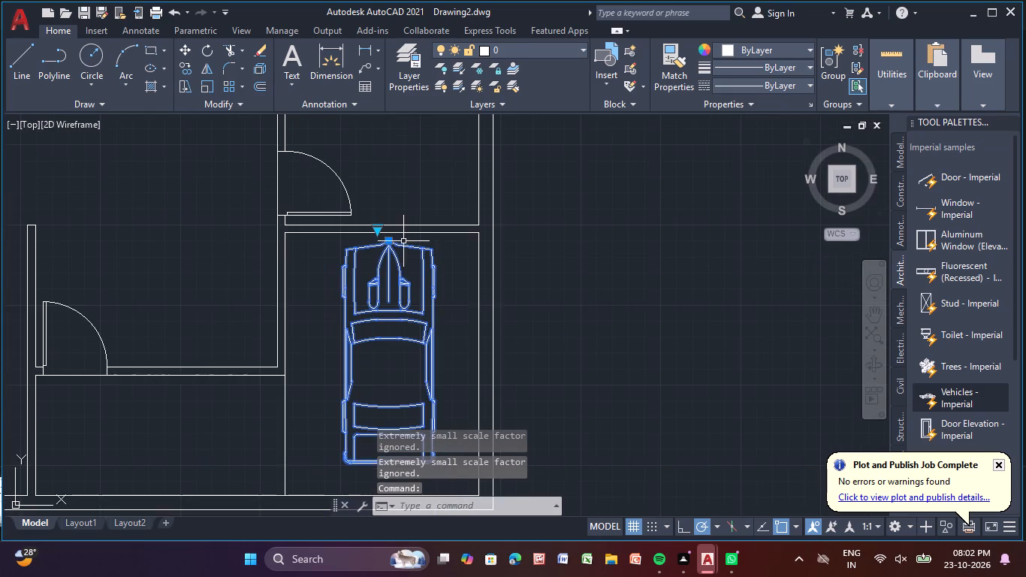
{"action": "middle_click_drag", "start_coordinate": [403, 241], "coordinate": [409, 207]}
{"action": "left_click", "coordinate": [394, 208]}
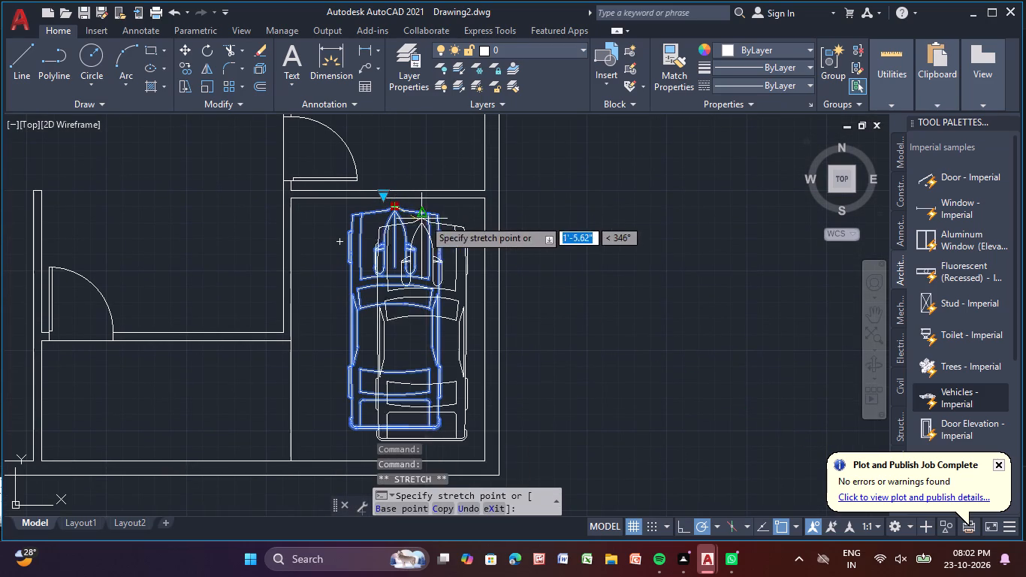
{"action": "left_click", "coordinate": [430, 219]}
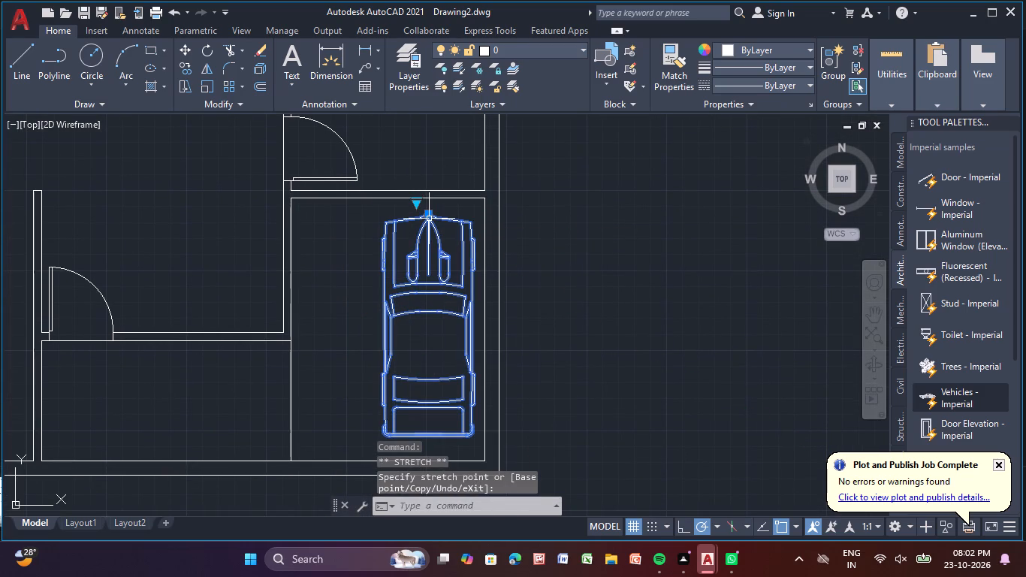
{"action": "key", "text": "Escape"}
{"action": "key", "text": "Escape"}
{"action": "key", "text": "Escape"}
{"action": "key", "text": "Escape"}
{"action": "key", "text": "Escape"}
{"action": "key", "text": "Escape"}
{"action": "key", "text": "Escape"}
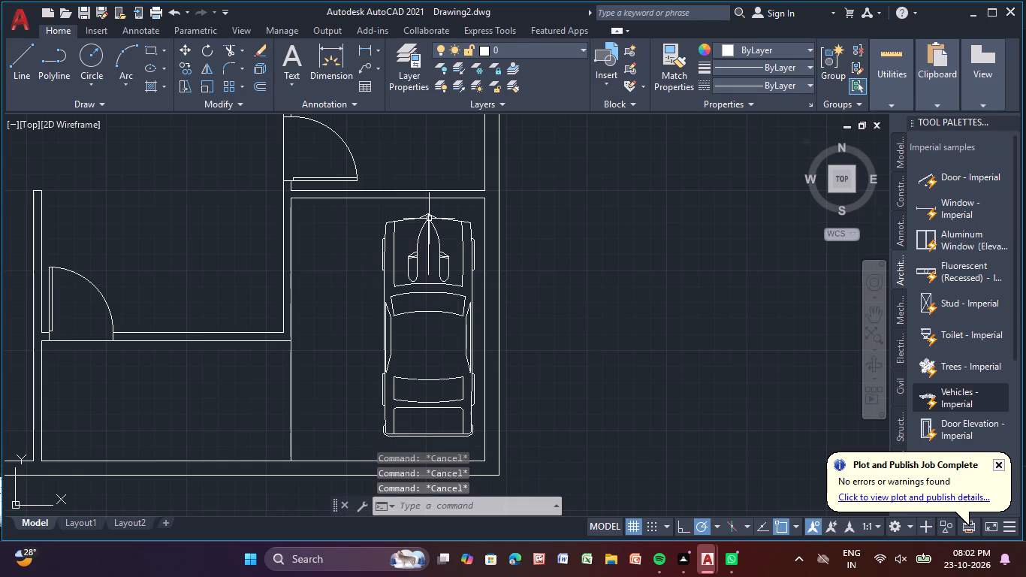
Draw short vertical lines across the bottom outer wall's thickness at both side walls of the car room.
{"action": "scroll", "coordinate": [452, 238], "scroll_direction": "down", "scroll_amount": 1}
{"action": "middle_click_drag", "start_coordinate": [452, 327], "coordinate": [445, 337]}
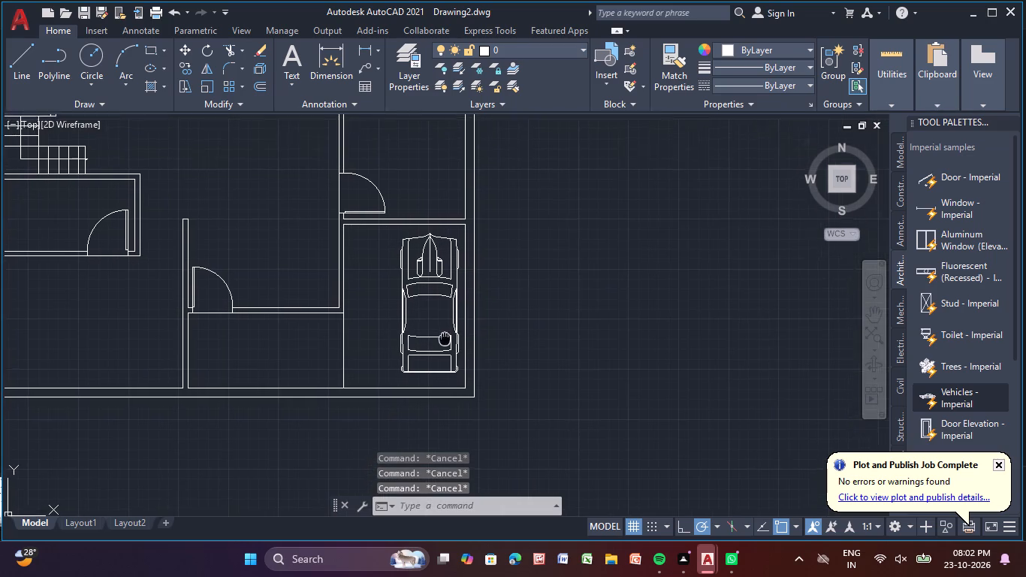
{"action": "middle_click_drag", "start_coordinate": [445, 337], "coordinate": [453, 369]}
{"action": "scroll", "coordinate": [453, 363], "scroll_direction": "down", "scroll_amount": 2}
{"action": "middle_click_drag", "start_coordinate": [454, 360], "coordinate": [453, 352]}
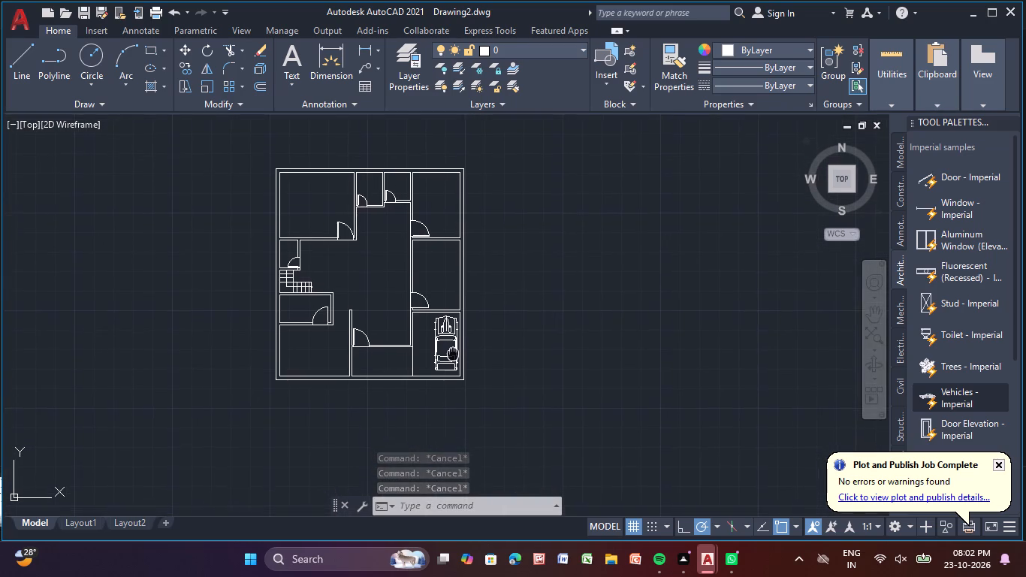
{"action": "middle_click_drag", "start_coordinate": [453, 352], "coordinate": [425, 312]}
{"action": "scroll", "coordinate": [452, 335], "scroll_direction": "up", "scroll_amount": 1}
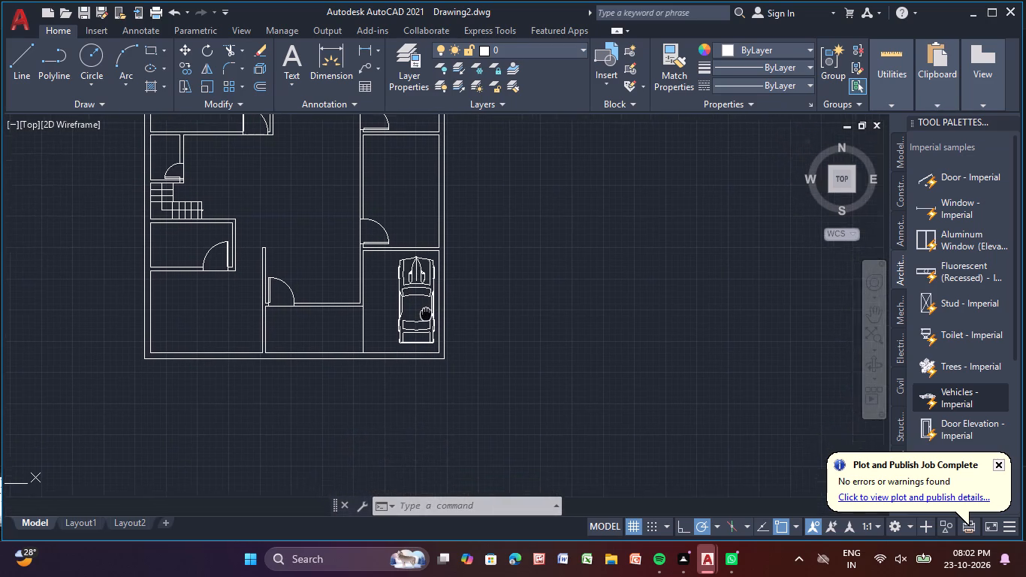
{"action": "middle_click_drag", "start_coordinate": [425, 312], "coordinate": [410, 301]}
{"action": "scroll", "coordinate": [415, 277], "scroll_direction": "up", "scroll_amount": 2}
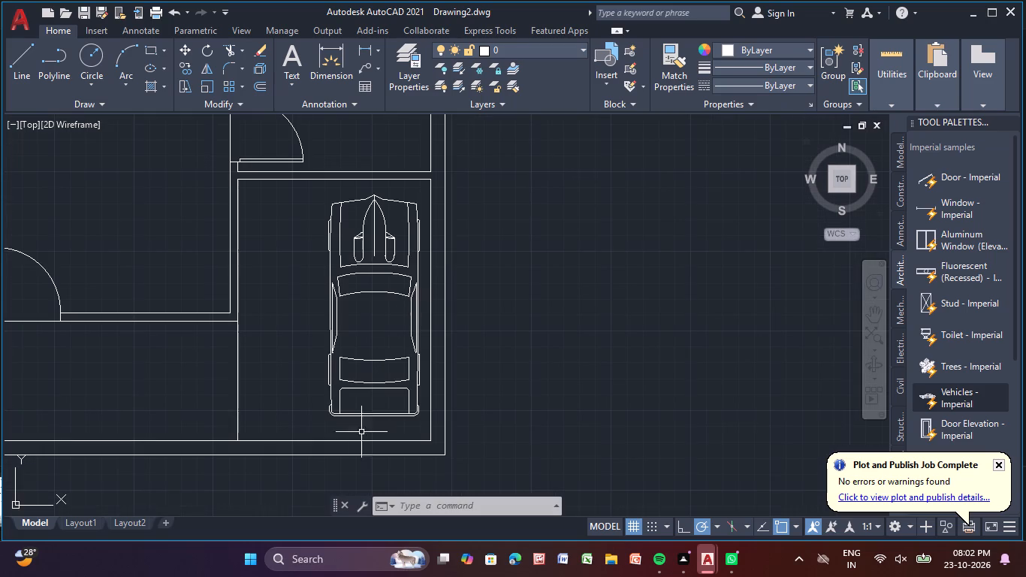
{"action": "middle_click_drag", "start_coordinate": [344, 479], "coordinate": [355, 416]}
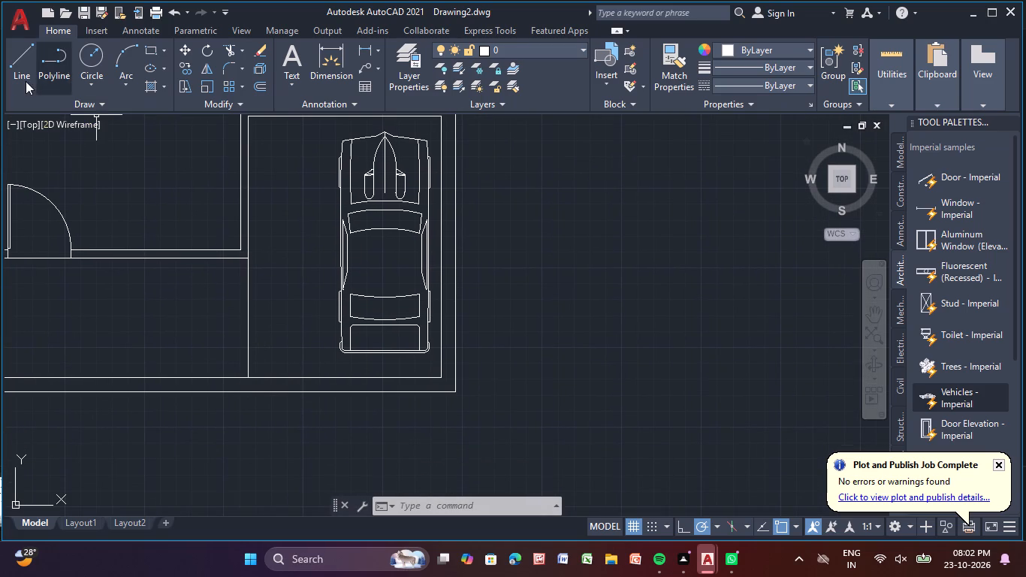
{"action": "left_click", "coordinate": [18, 71]}
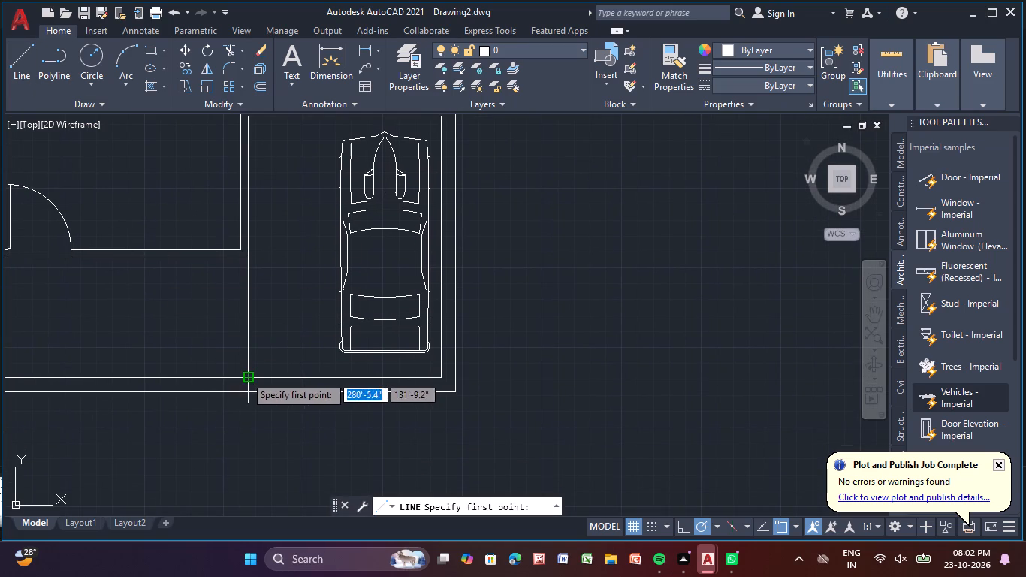
{"action": "left_click", "coordinate": [245, 376]}
{"action": "left_click", "coordinate": [247, 388]}
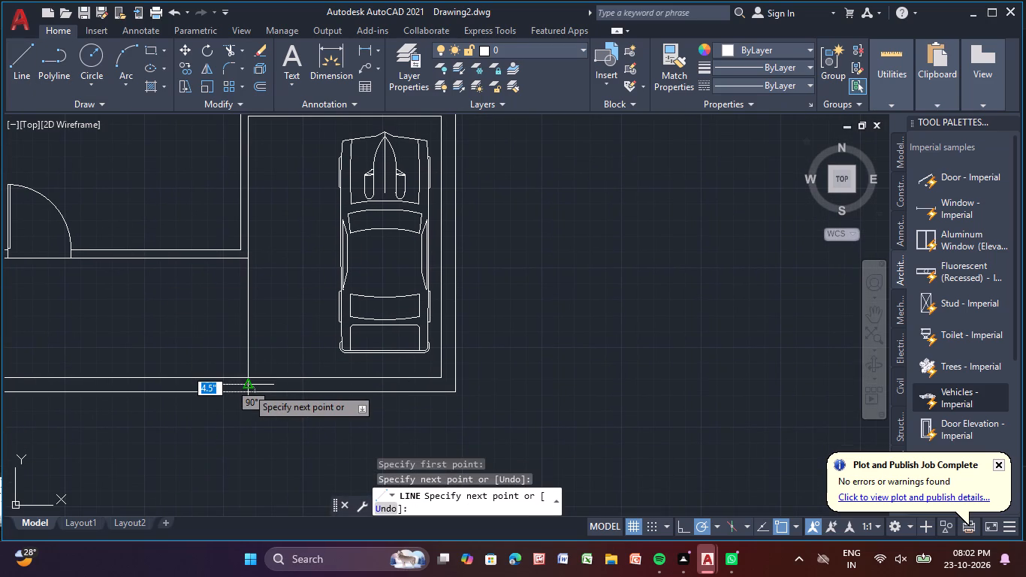
{"action": "key", "text": "Escape"}
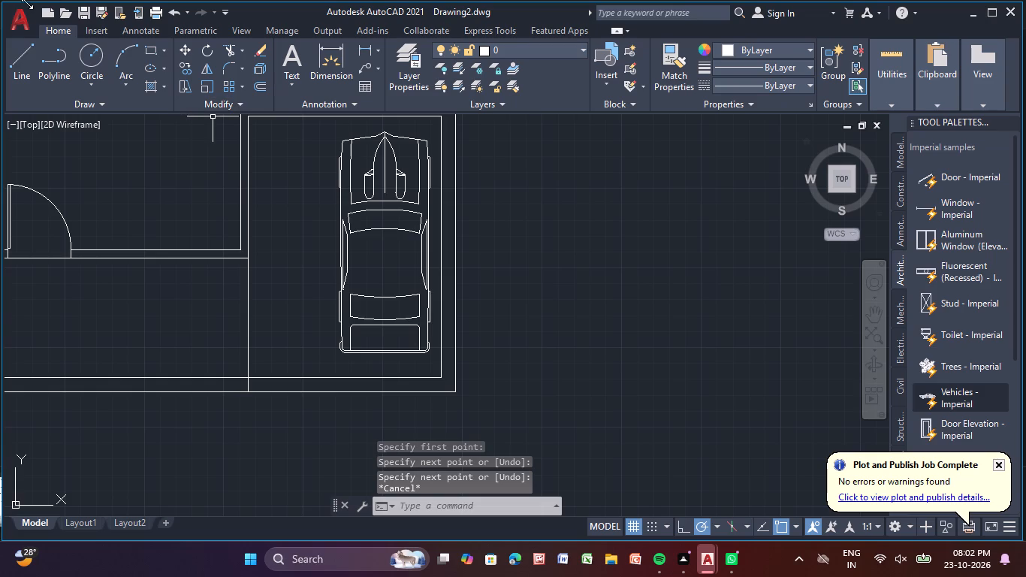
{"action": "left_click", "coordinate": [26, 60]}
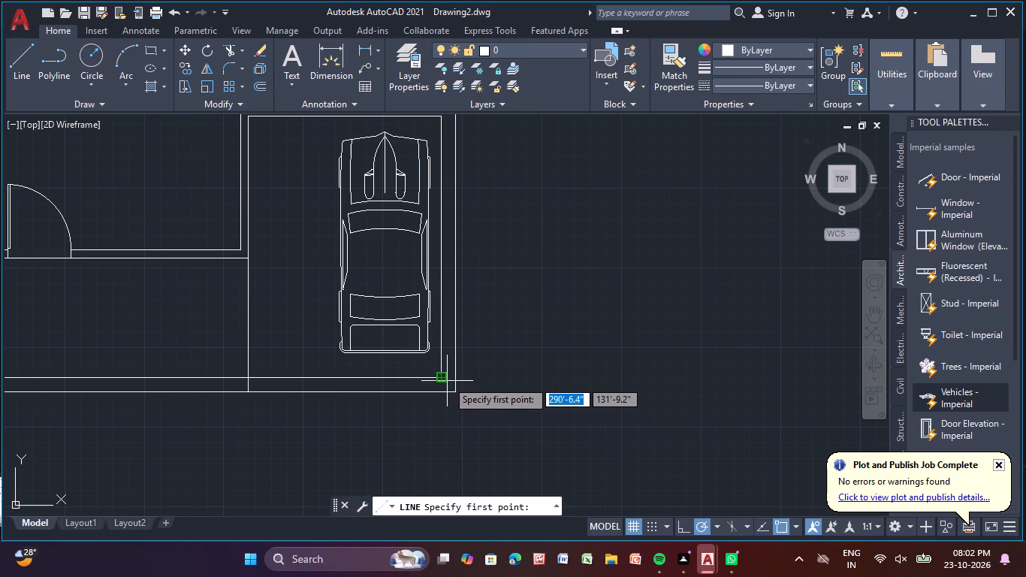
{"action": "left_click", "coordinate": [441, 379]}
{"action": "left_click", "coordinate": [444, 393]}
{"action": "right_click_drag", "start_coordinate": [599, 346], "coordinate": [612, 349]}
{"action": "left_click", "coordinate": [672, 362]}
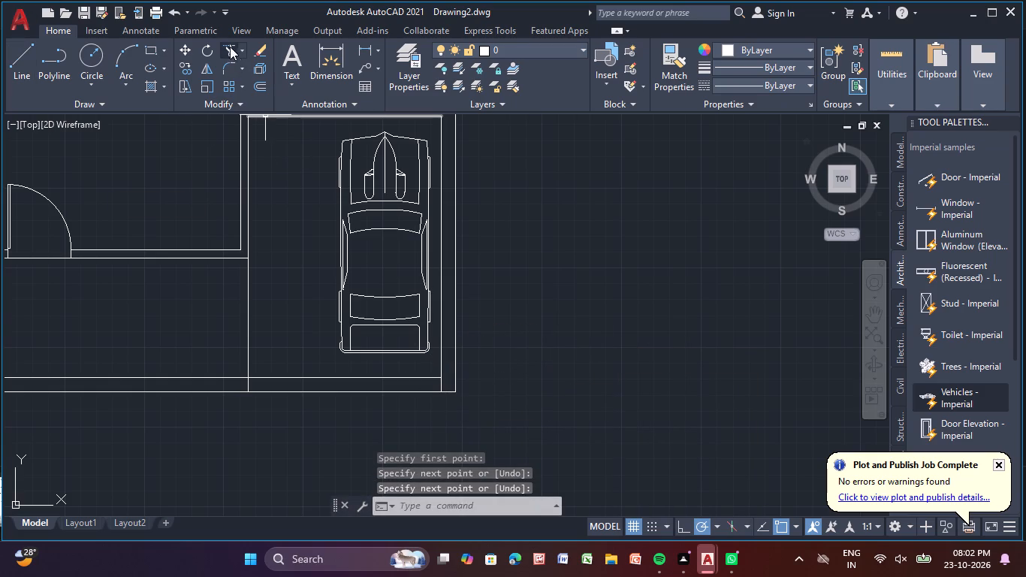
Trim the inner line of the bottom outer wall between the two short lines below the car.
{"action": "left_click", "coordinate": [227, 44]}
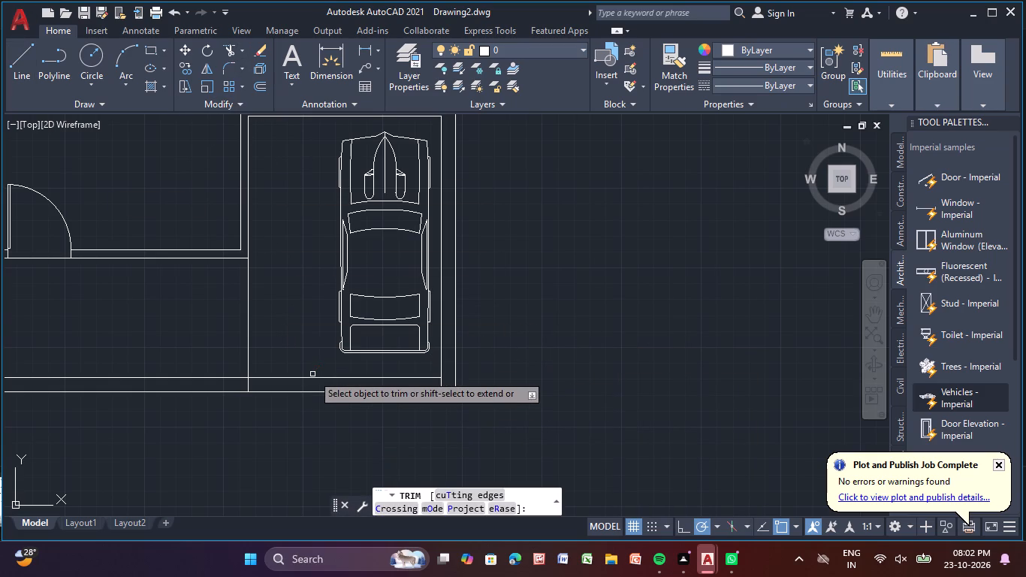
{"action": "left_click", "coordinate": [309, 378]}
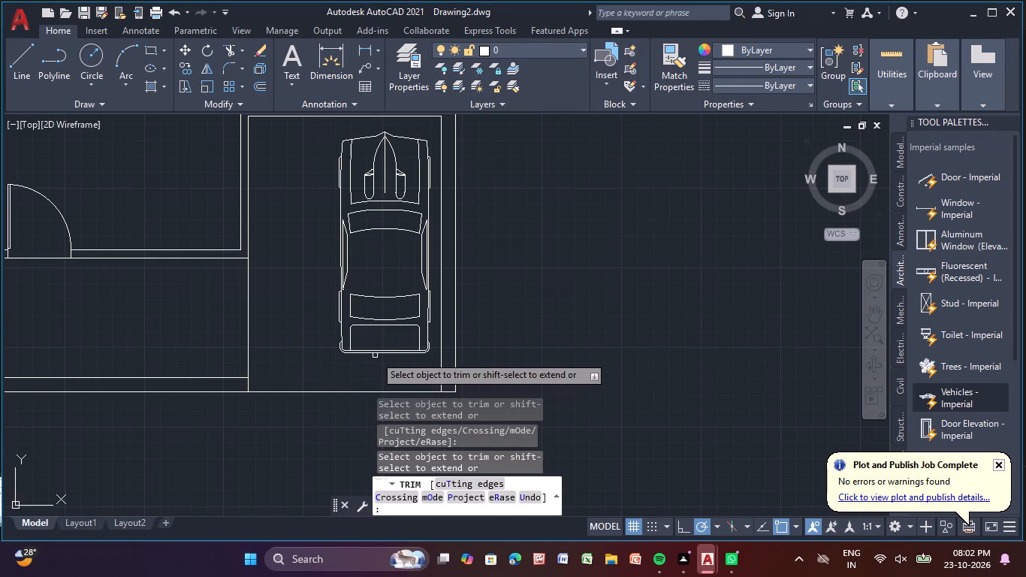
{"action": "scroll", "coordinate": [597, 292], "scroll_direction": "down", "scroll_amount": 1}
{"action": "middle_click_drag", "start_coordinate": [597, 292], "coordinate": [593, 322]}
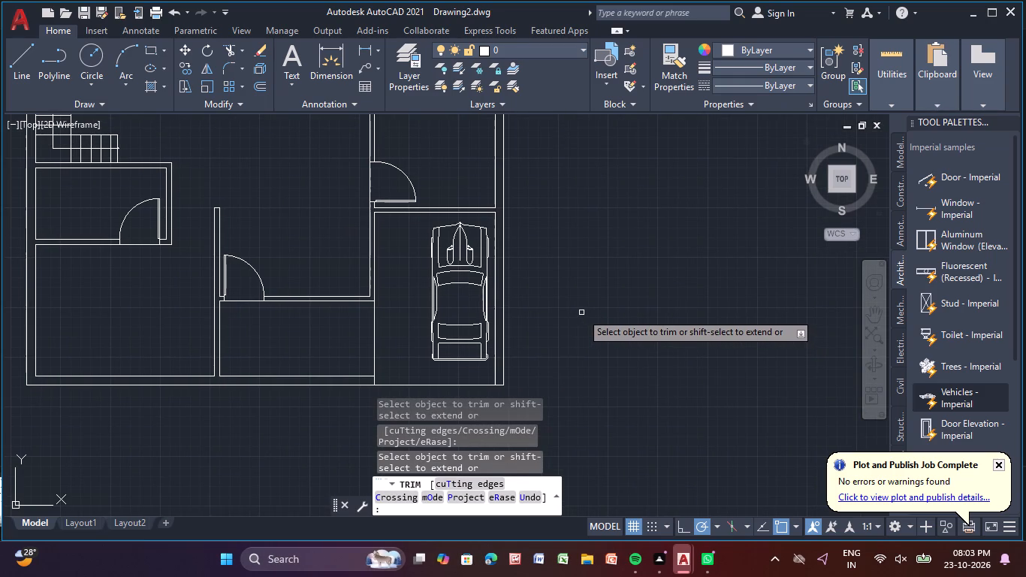
{"action": "key", "text": "Escape"}
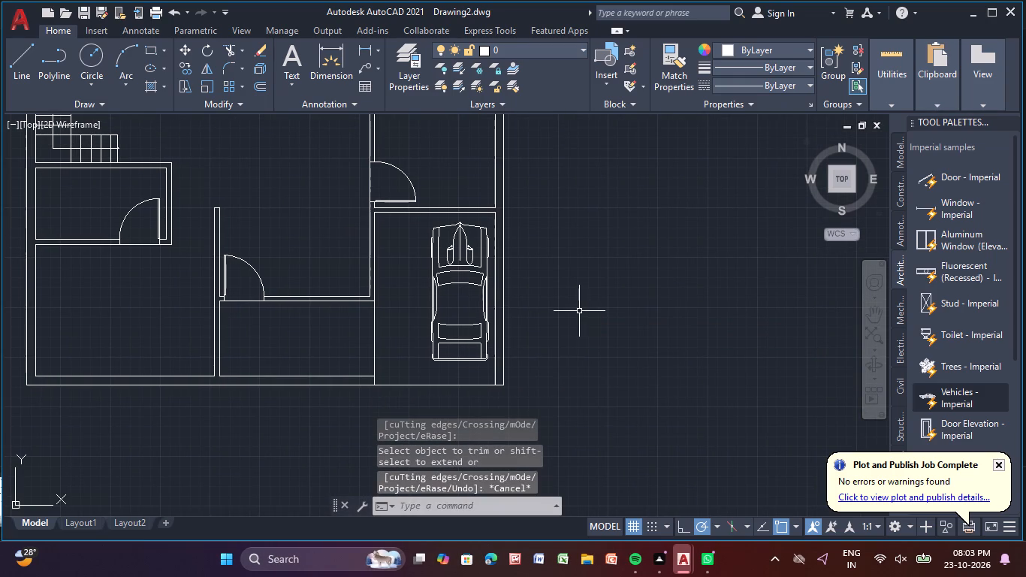
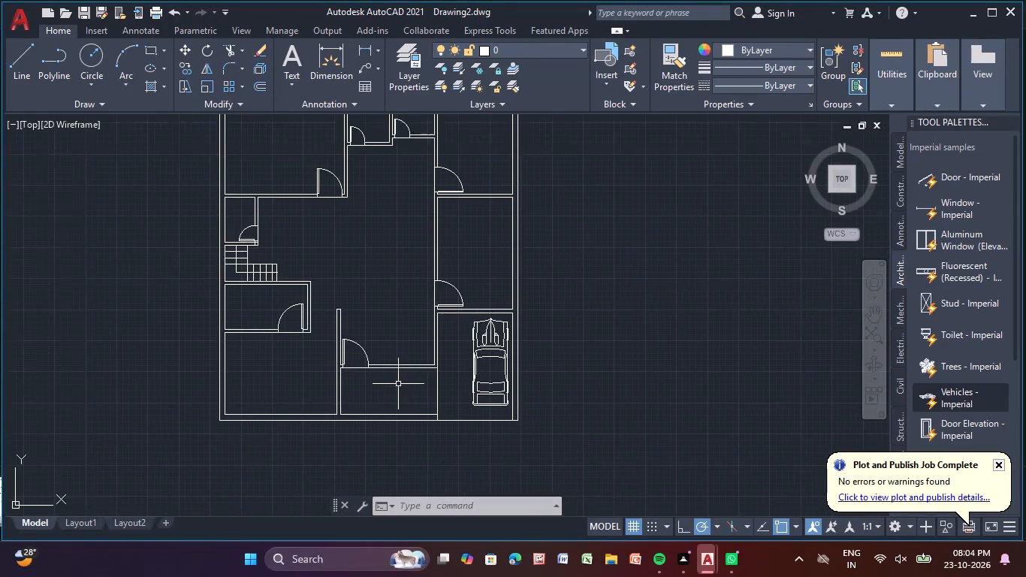
Draw a rectangle about 18' wide and 22' high as a bed outline in the empty space right of the floor plan.
{"action": "scroll", "coordinate": [399, 382], "scroll_direction": "down", "scroll_amount": 1}
{"action": "middle_click", "coordinate": [399, 382]}
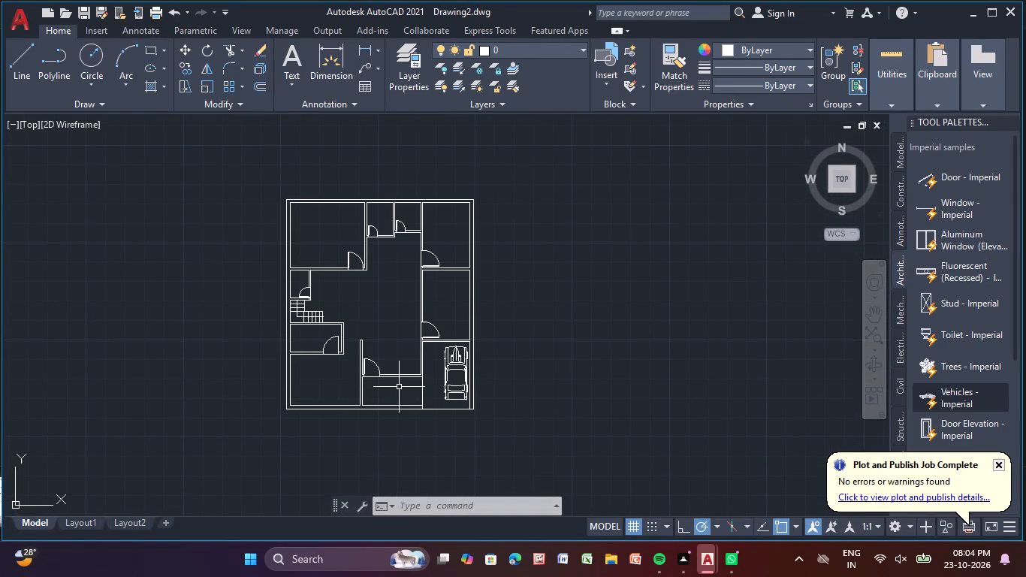
{"action": "middle_click_drag", "start_coordinate": [396, 382], "coordinate": [399, 420]}
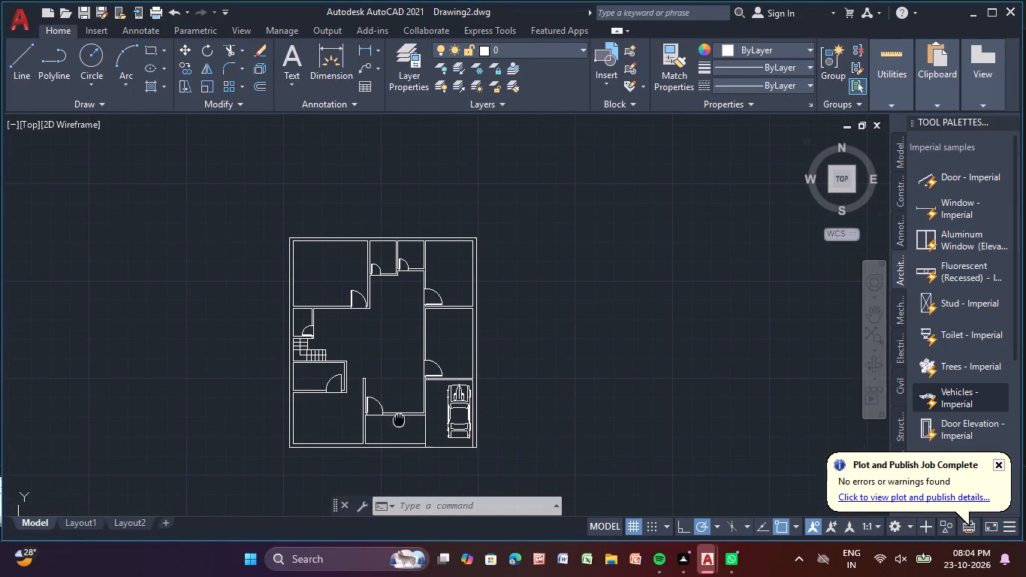
{"action": "left_click", "coordinate": [148, 47]}
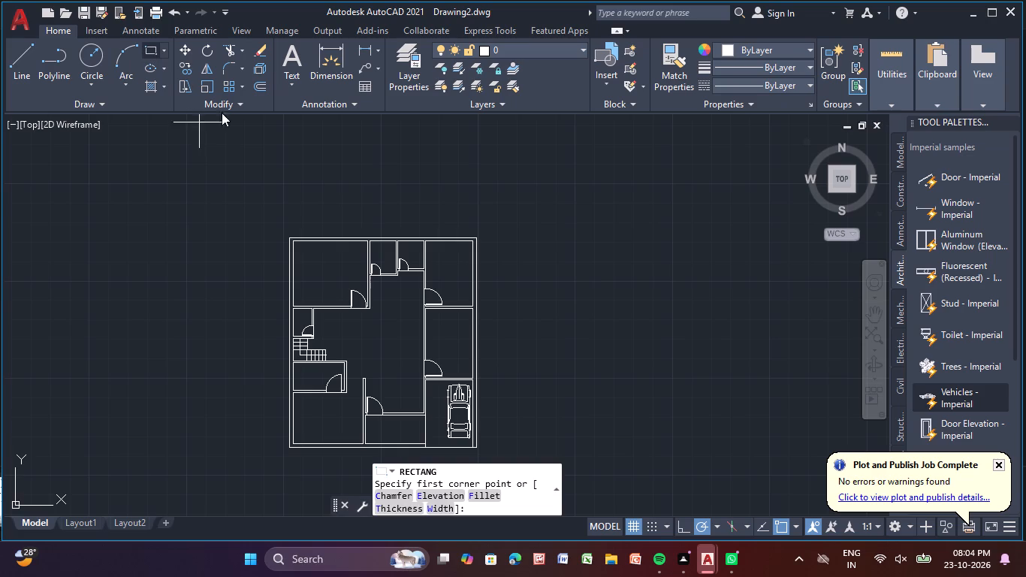
{"action": "left_click_drag", "start_coordinate": [519, 239], "coordinate": [521, 250]}
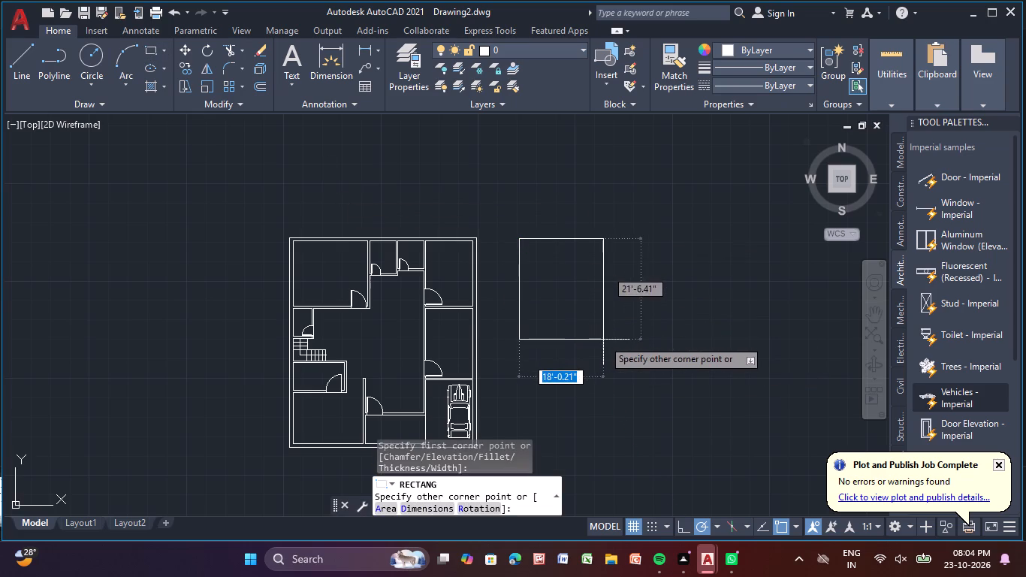
{"action": "left_click", "coordinate": [602, 346]}
Draw a rectangle about 16'-4" wide and 3'-3" high just inside the top edge of the bed outline.
{"action": "scroll", "coordinate": [536, 248], "scroll_direction": "down", "scroll_amount": 1}
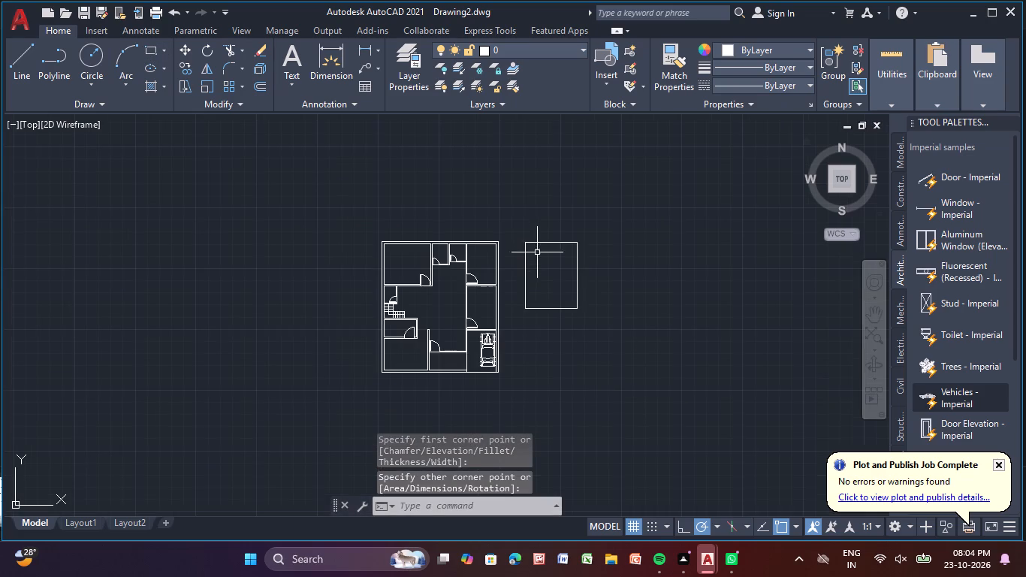
{"action": "middle_click_drag", "start_coordinate": [537, 252], "coordinate": [536, 289]}
{"action": "scroll", "coordinate": [536, 289], "scroll_direction": "up", "scroll_amount": 3}
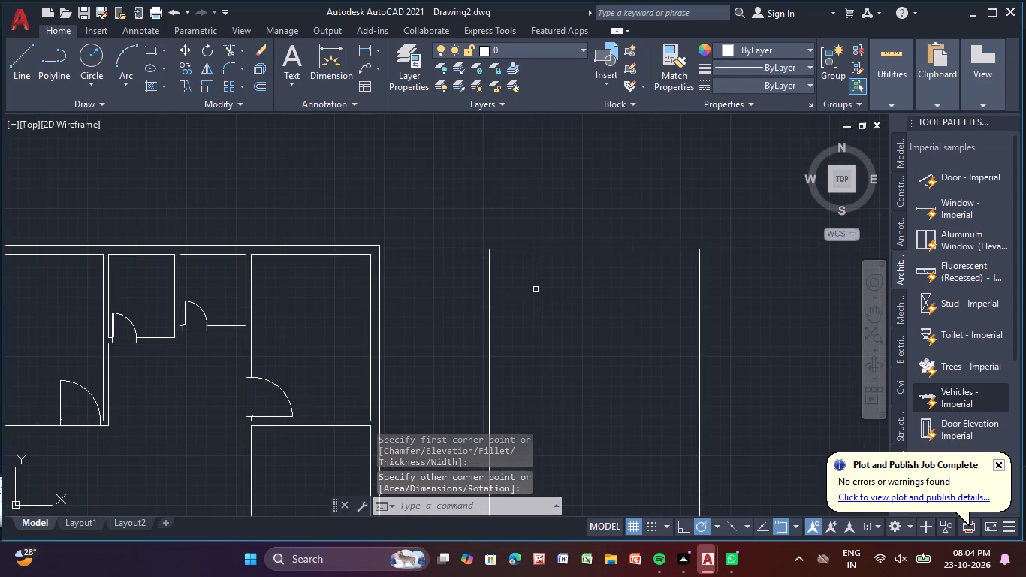
{"action": "middle_click_drag", "start_coordinate": [386, 290], "coordinate": [212, 293]}
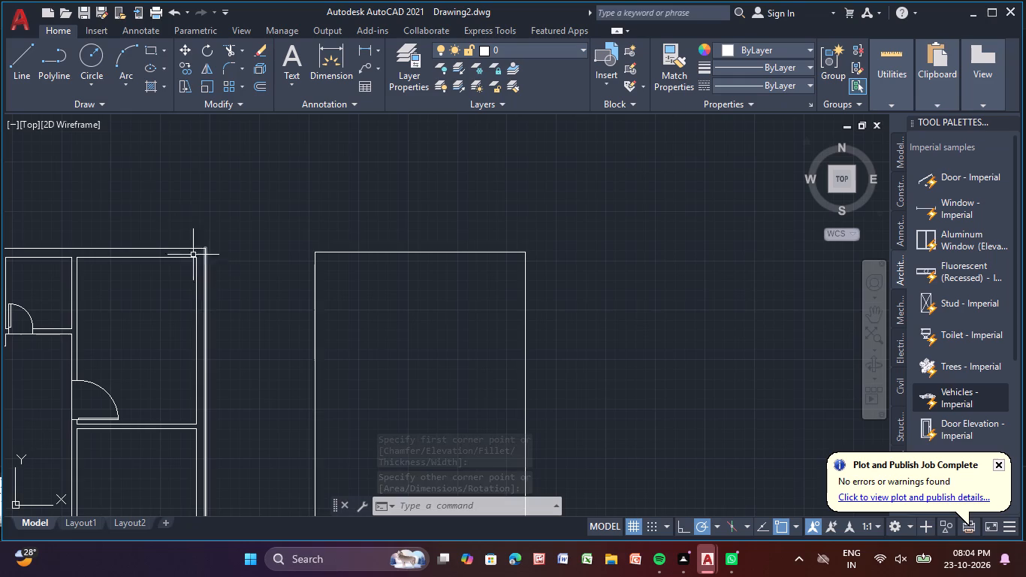
{"action": "scroll", "coordinate": [190, 156], "scroll_direction": "down", "scroll_amount": 1}
{"action": "middle_click_drag", "start_coordinate": [218, 173], "coordinate": [315, 191]}
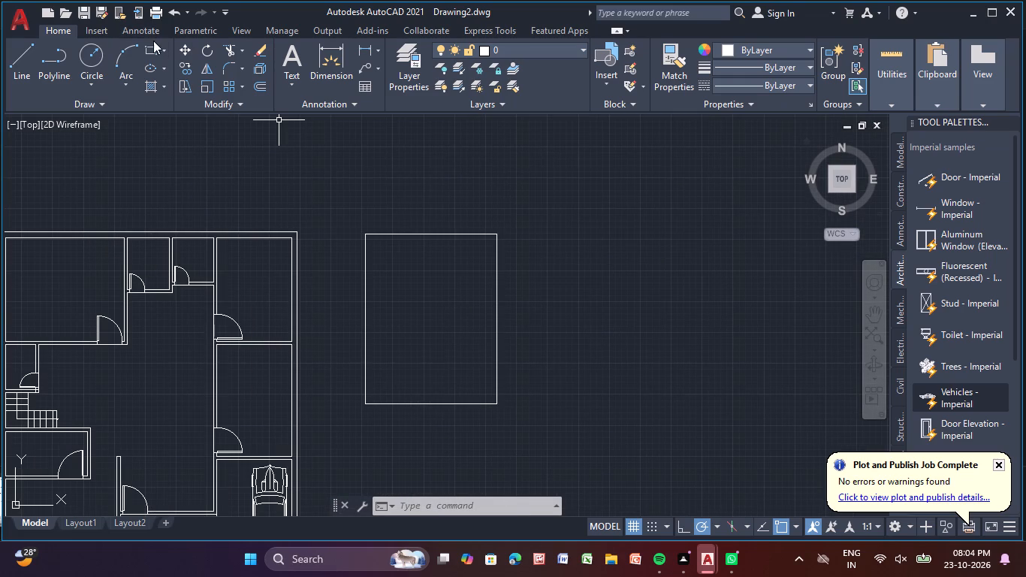
{"action": "left_click", "coordinate": [149, 50]}
{"action": "scroll", "coordinate": [385, 244], "scroll_direction": "up", "scroll_amount": 2}
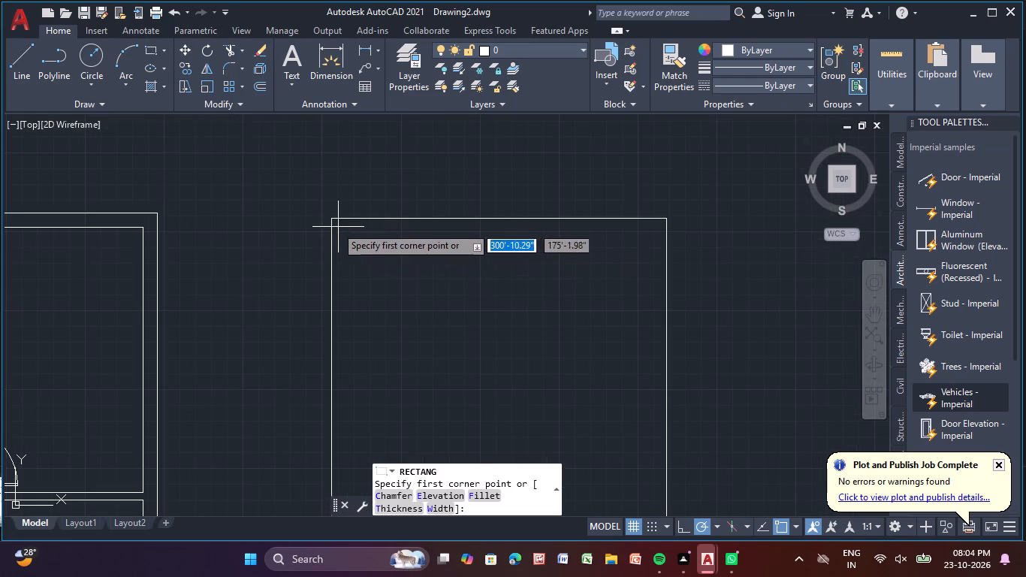
{"action": "left_click", "coordinate": [345, 230]}
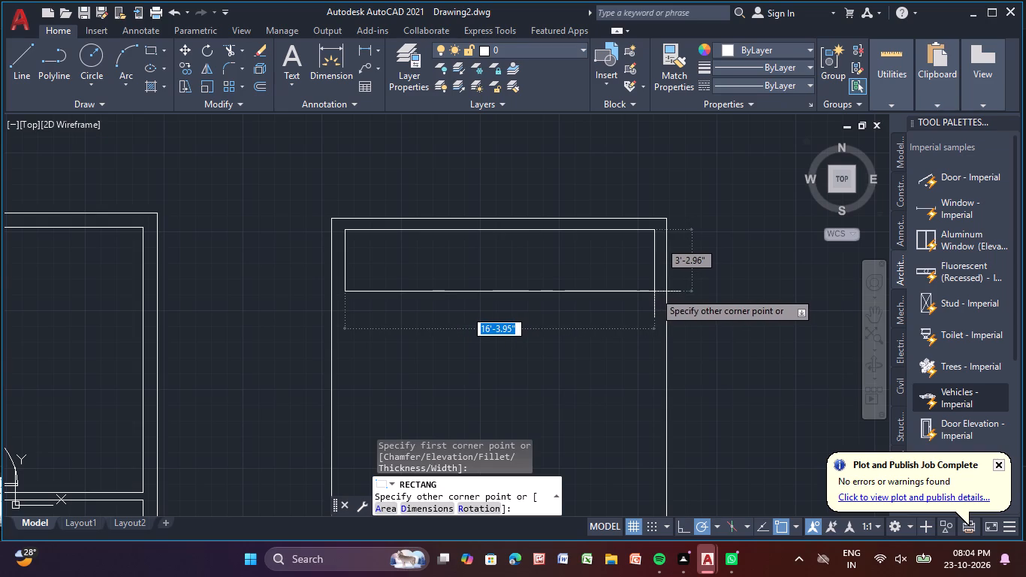
{"action": "left_click", "coordinate": [654, 292]}
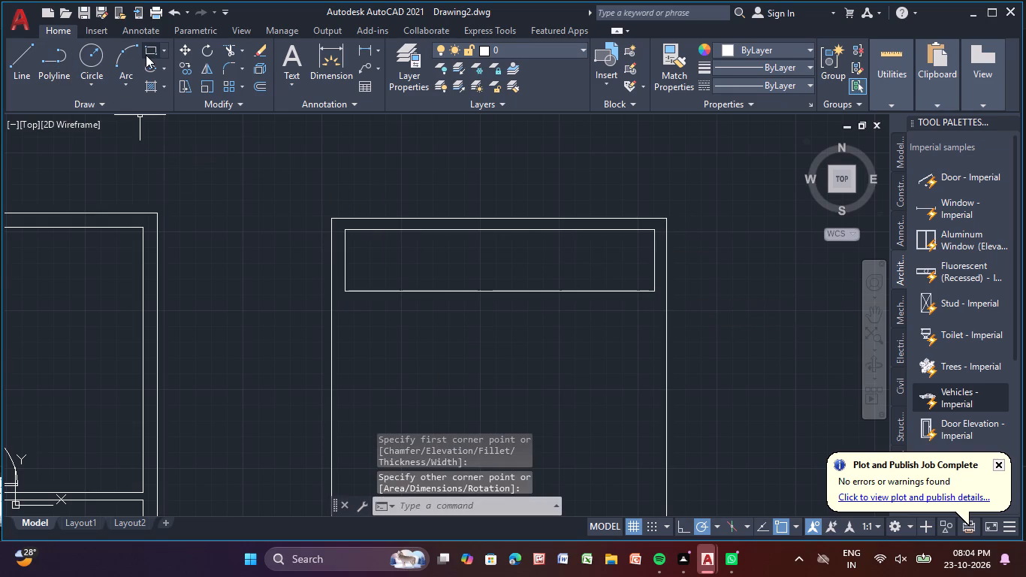
Draw a pillow rectangle in the left part of the wide rectangle at the head of the bed.
{"action": "left_click", "coordinate": [146, 55]}
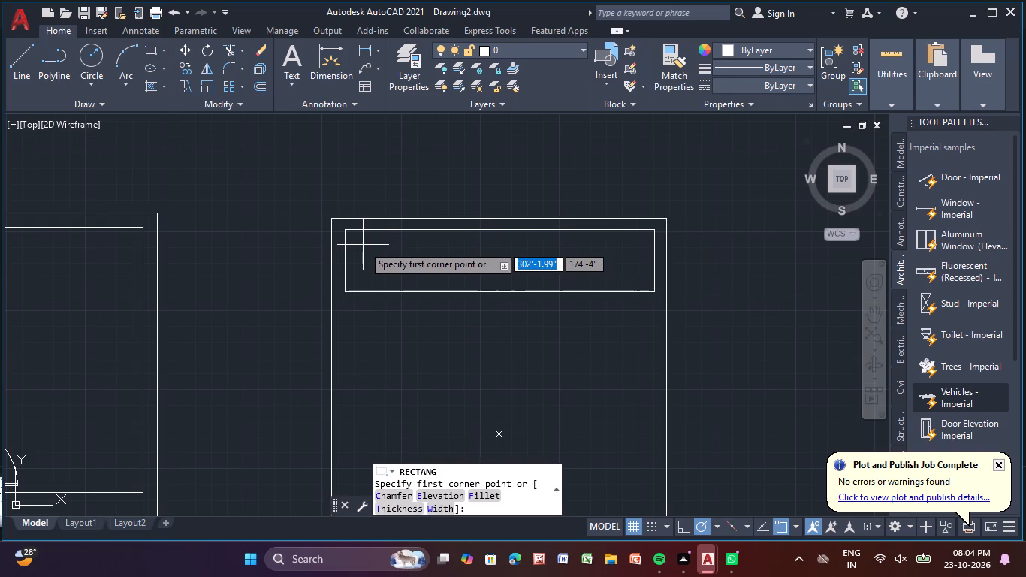
{"action": "left_click", "coordinate": [358, 248]}
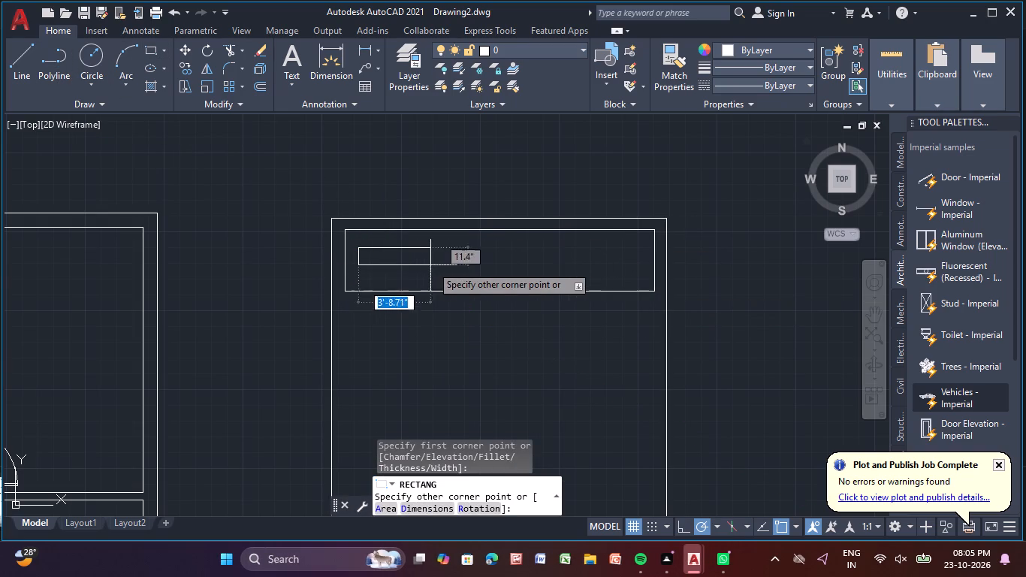
{"action": "left_click", "coordinate": [455, 275]}
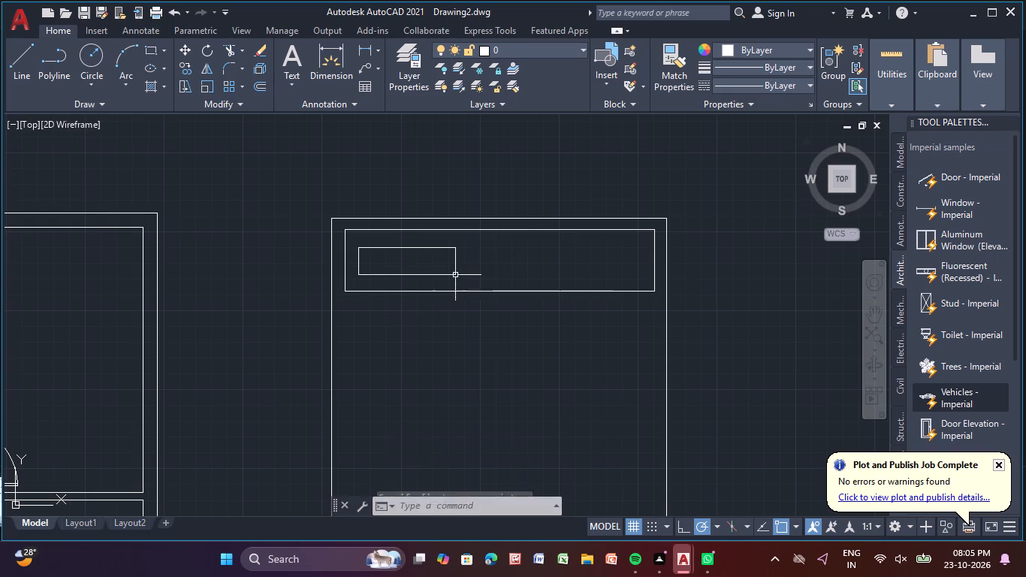
Copy the pillow rectangle horizontally about 8'-1" to the right, inside the same headboard rectangle.
{"action": "left_click", "coordinate": [447, 273]}
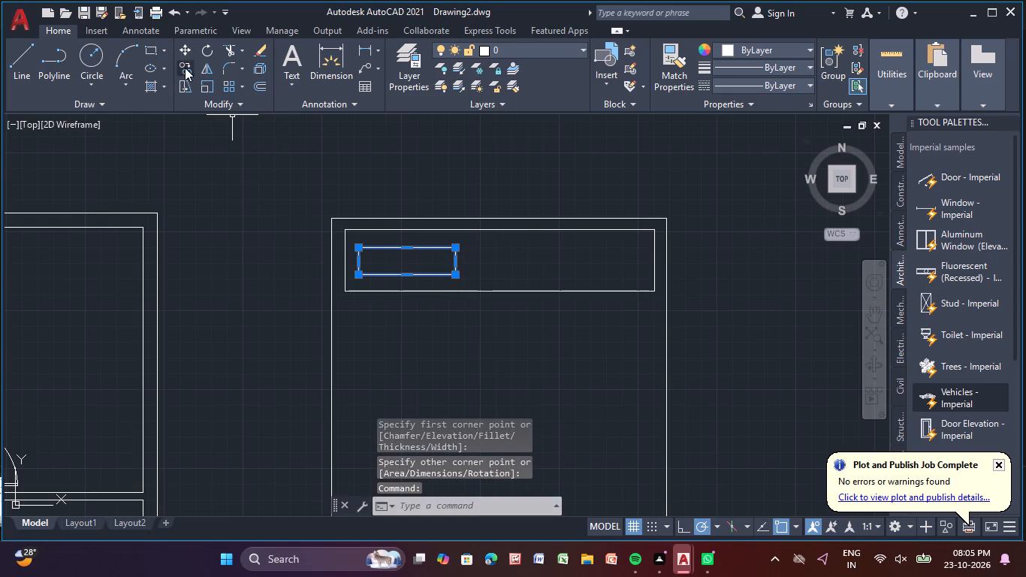
{"action": "left_click", "coordinate": [185, 68]}
{"action": "left_click", "coordinate": [456, 257]}
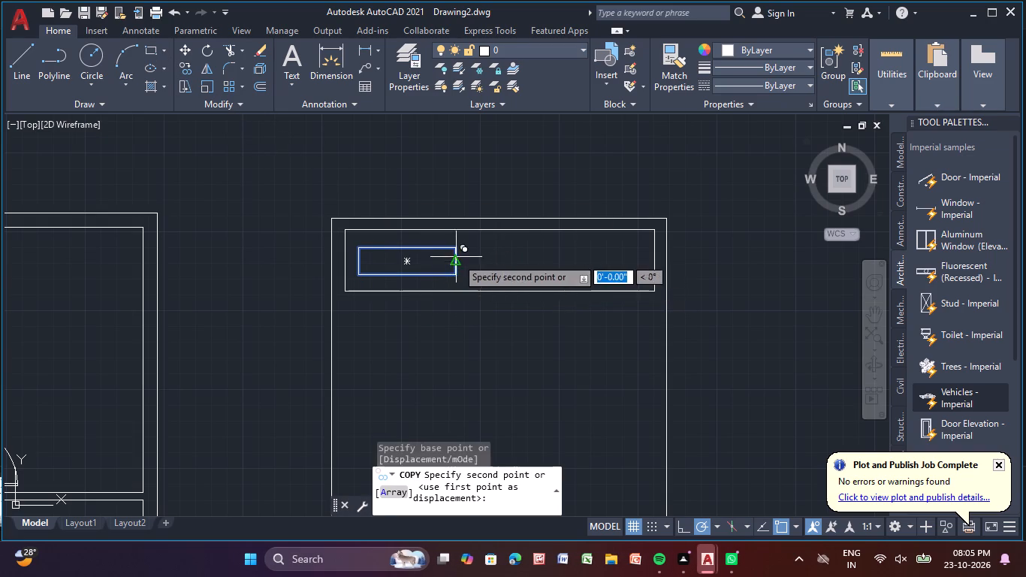
{"action": "left_click", "coordinate": [608, 264]}
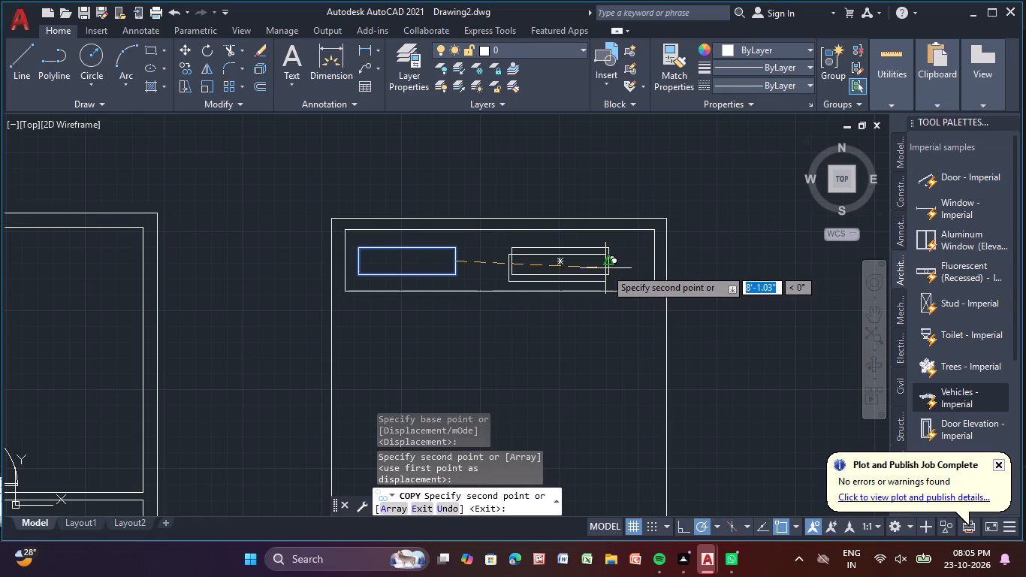
{"action": "key", "text": "Escape"}
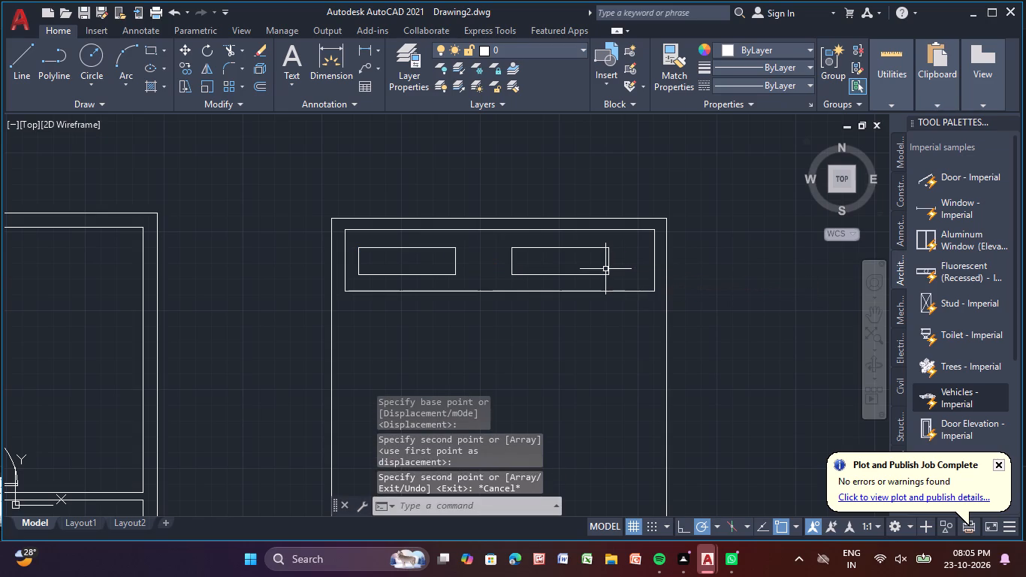
Draw the blanket edge below the pillows from the bed's right side, ending in a triangular folded corner against the left side.
{"action": "middle_click_drag", "start_coordinate": [592, 328], "coordinate": [567, 293]}
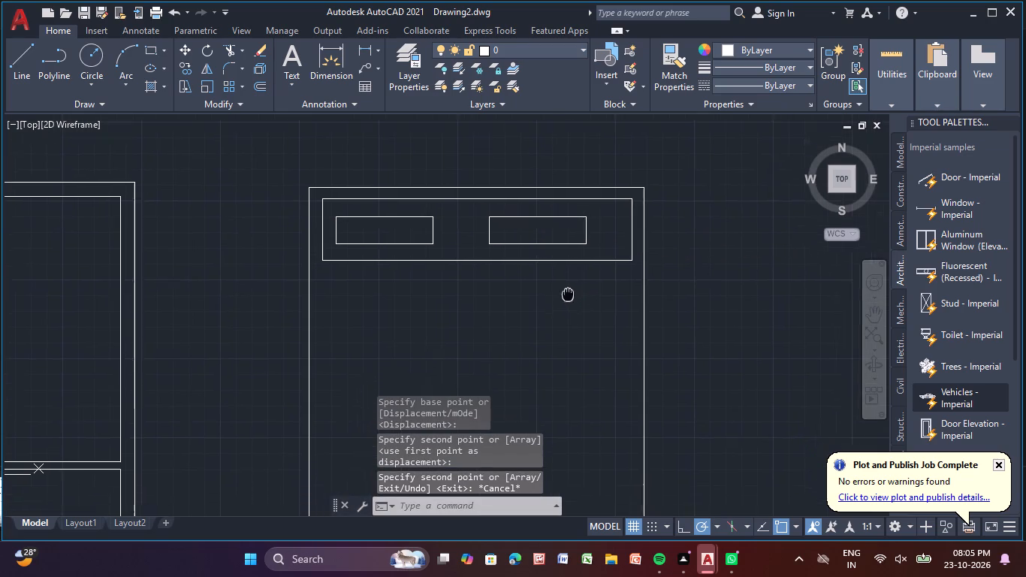
{"action": "middle_click_drag", "start_coordinate": [567, 293], "coordinate": [557, 286]}
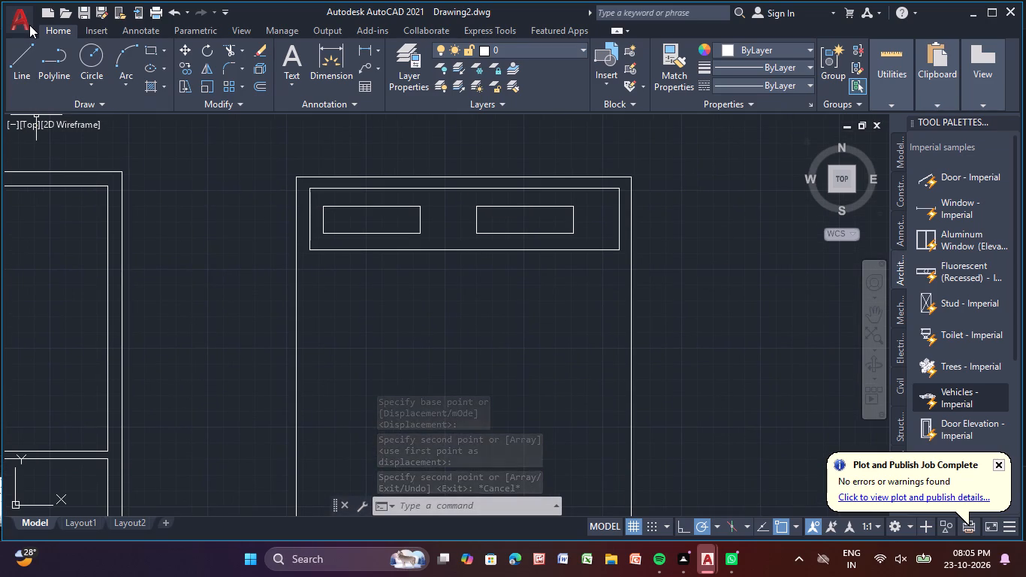
{"action": "left_click", "coordinate": [29, 25]}
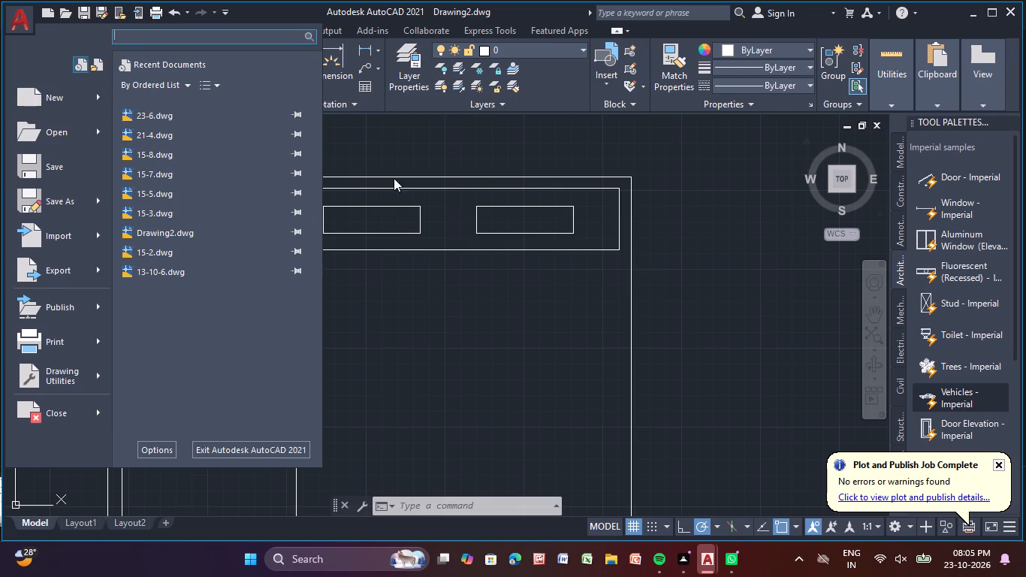
{"action": "left_click", "coordinate": [464, 158]}
{"action": "left_click", "coordinate": [23, 53]}
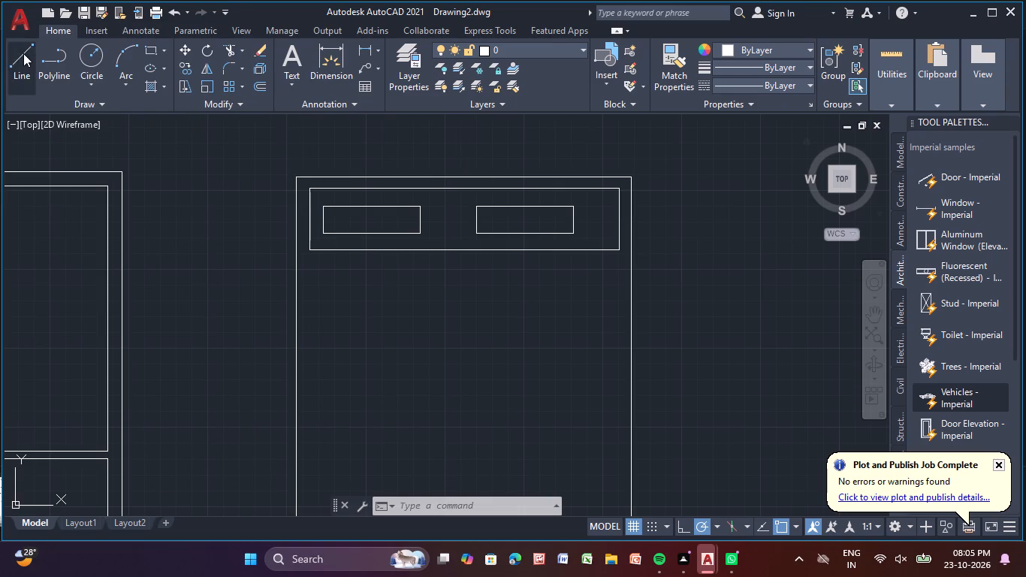
{"action": "left_click", "coordinate": [629, 268]}
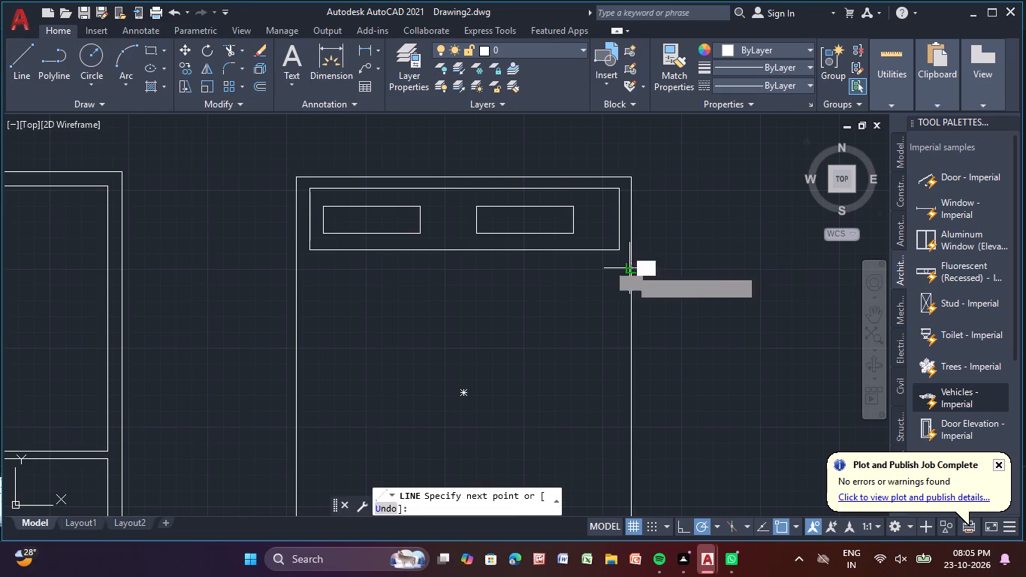
{"action": "left_click", "coordinate": [354, 269]}
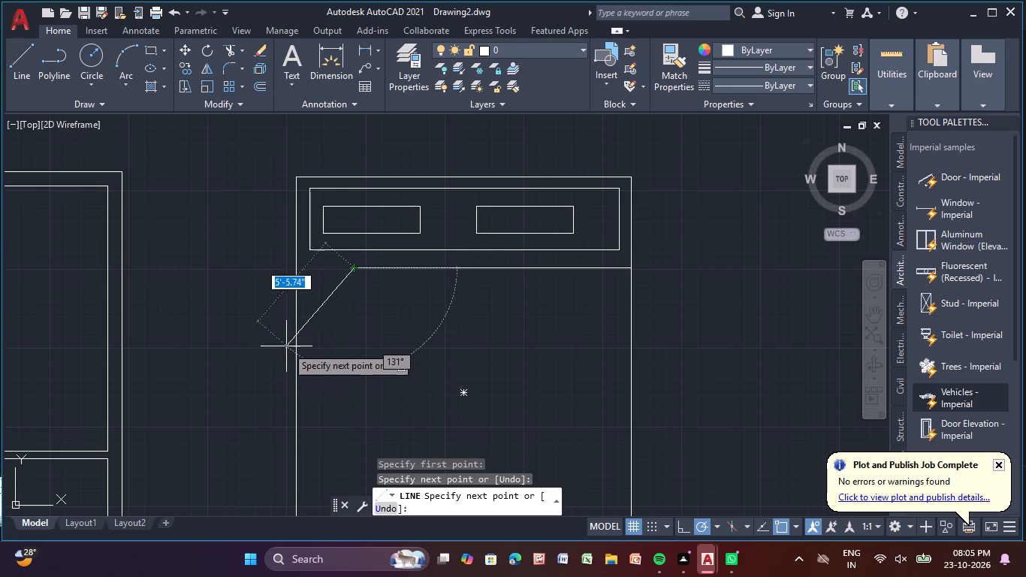
{"action": "left_click", "coordinate": [295, 337]}
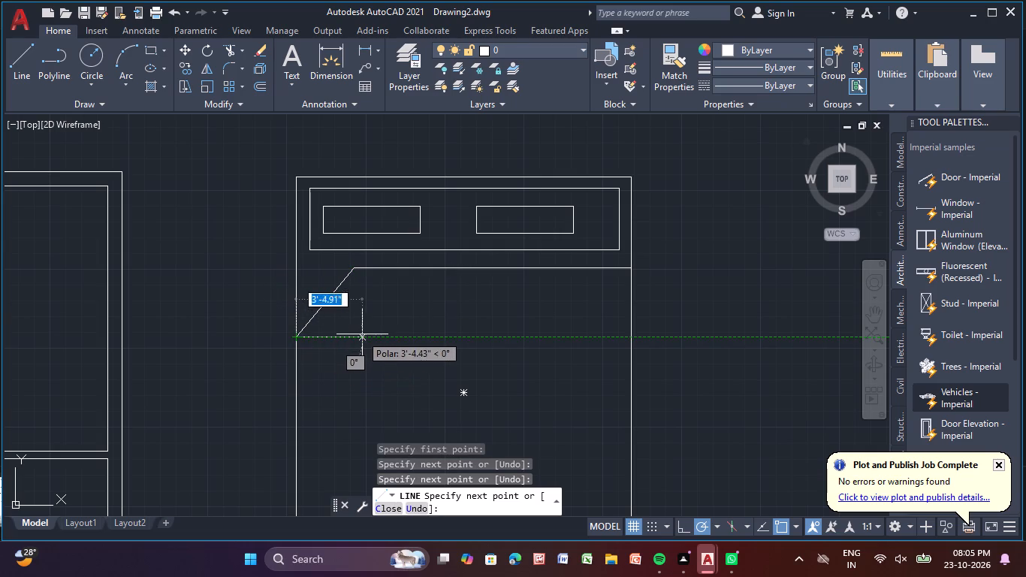
{"action": "left_click", "coordinate": [379, 335]}
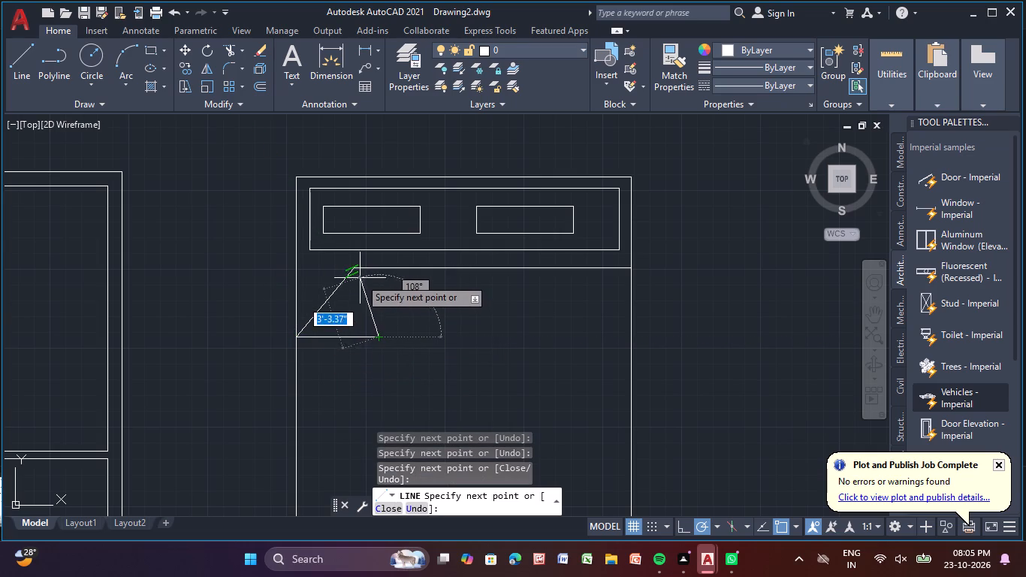
{"action": "left_click", "coordinate": [358, 271]}
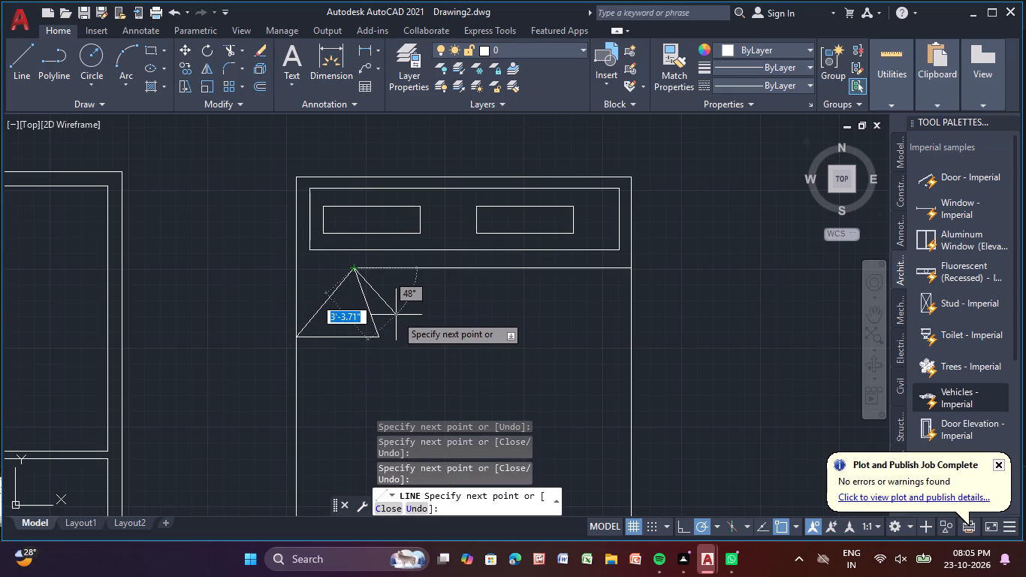
{"action": "key", "text": "Escape"}
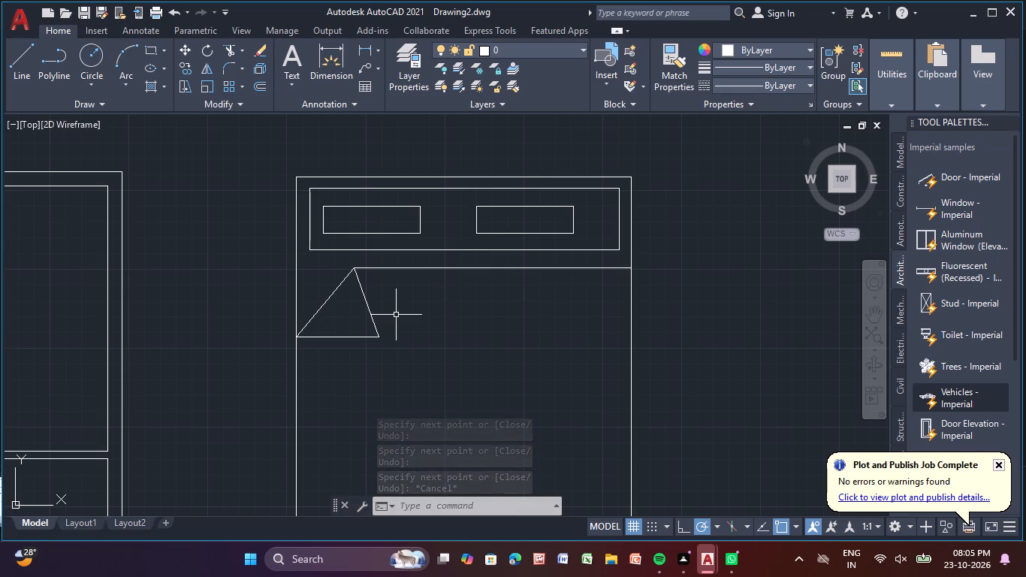
Draw a side table rectangle about 3'-2" wide and 2'-6" high against the bed's left side, level with the head.
{"action": "scroll", "coordinate": [383, 316], "scroll_direction": "down", "scroll_amount": 3}
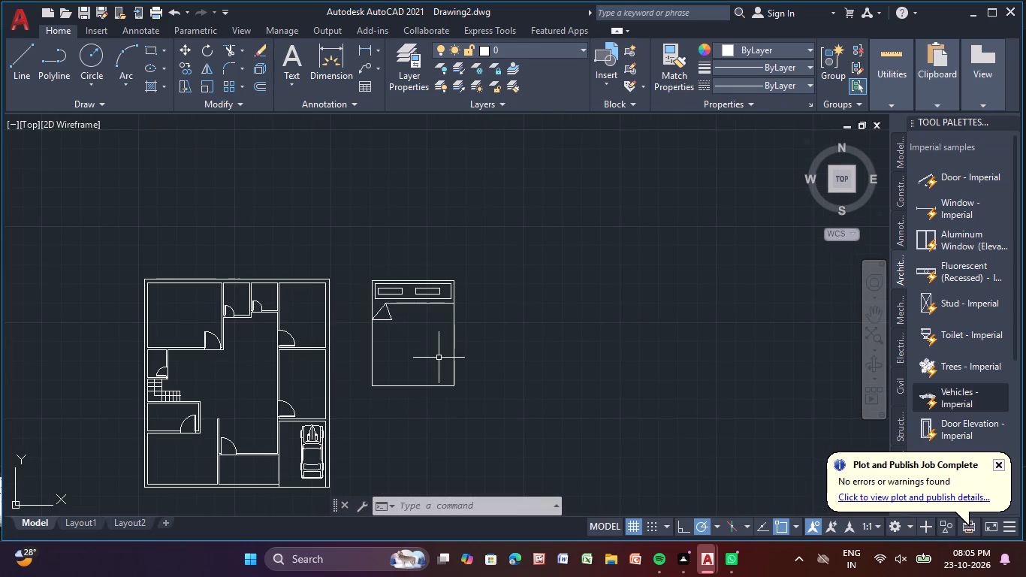
{"action": "middle_click_drag", "start_coordinate": [439, 358], "coordinate": [453, 326]}
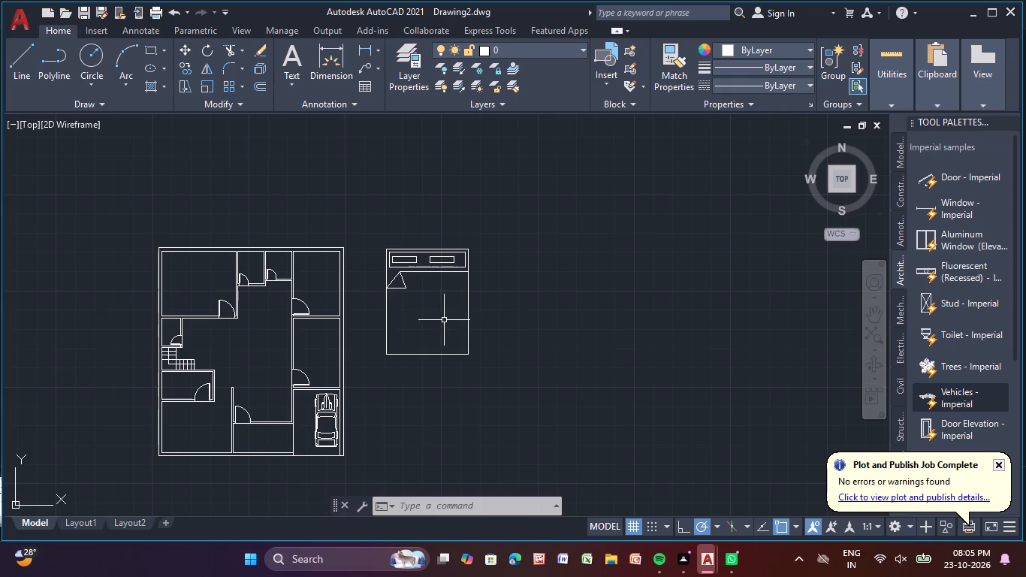
{"action": "middle_click_drag", "start_coordinate": [441, 334], "coordinate": [541, 371]}
{"action": "scroll", "coordinate": [495, 323], "scroll_direction": "up", "scroll_amount": 2}
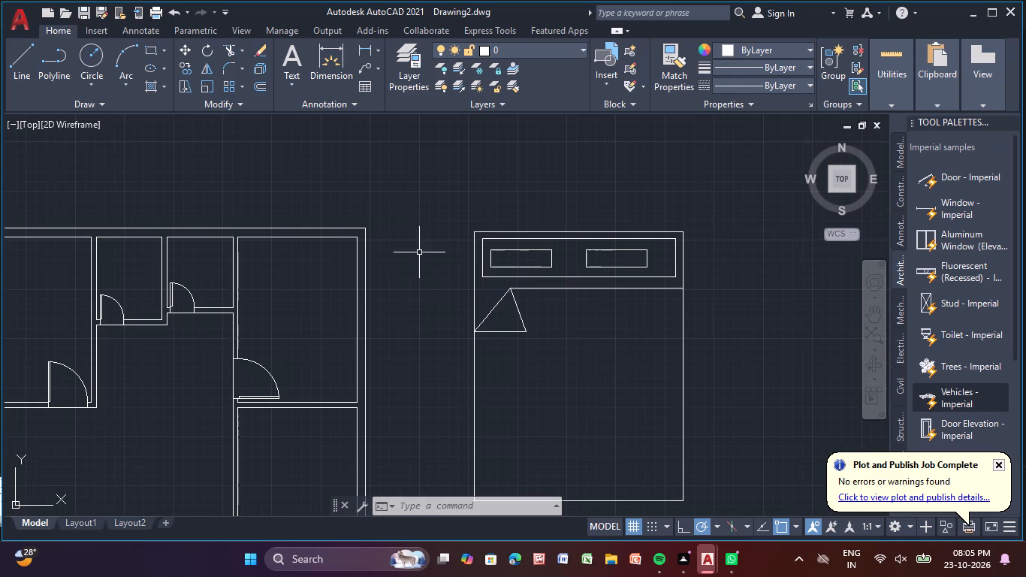
{"action": "left_click", "coordinate": [158, 46]}
{"action": "left_click", "coordinate": [149, 47]}
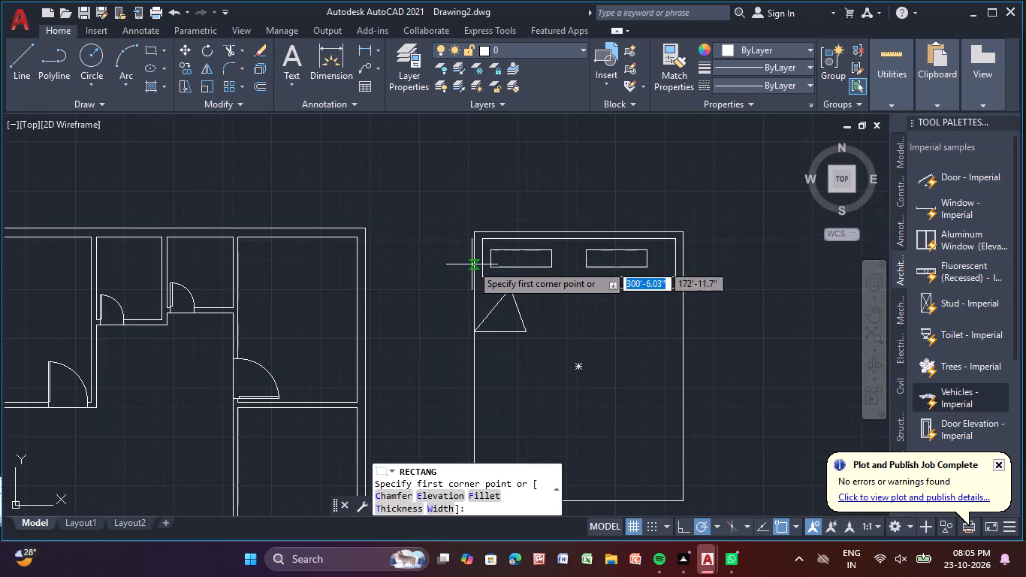
{"action": "left_click", "coordinate": [471, 261]}
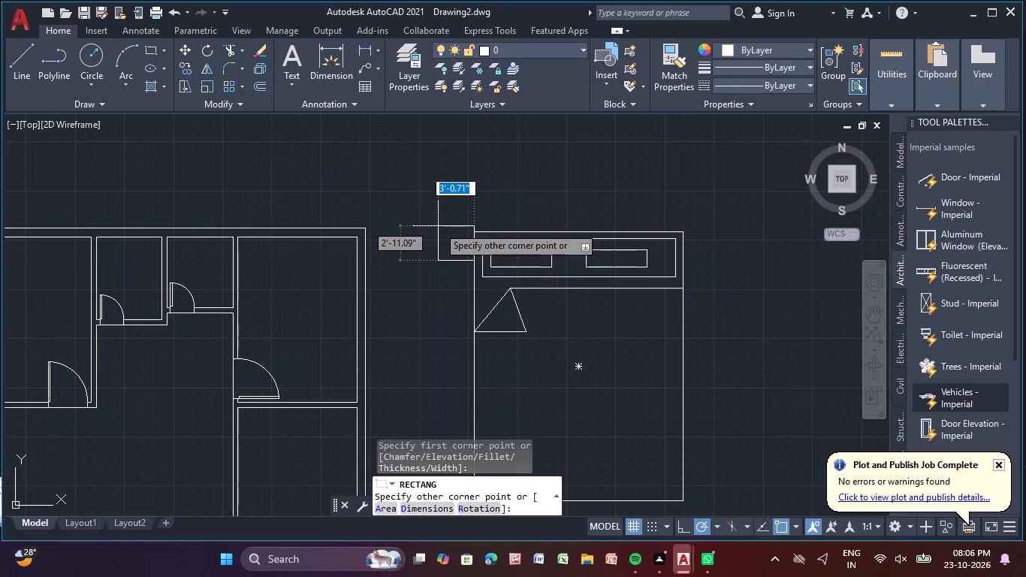
{"action": "scroll", "coordinate": [438, 226], "scroll_direction": "up", "scroll_amount": 3}
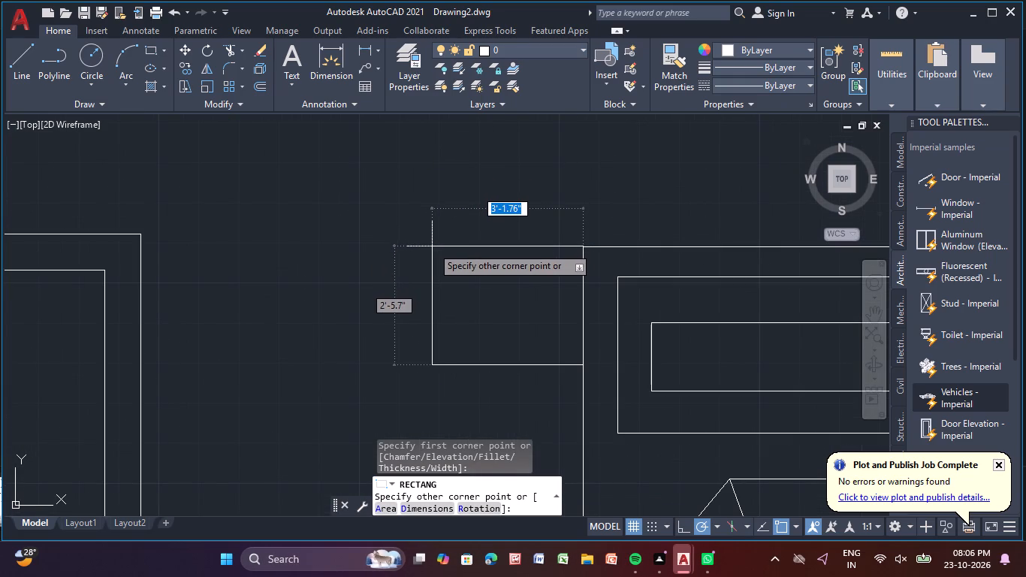
{"action": "left_click", "coordinate": [432, 246]}
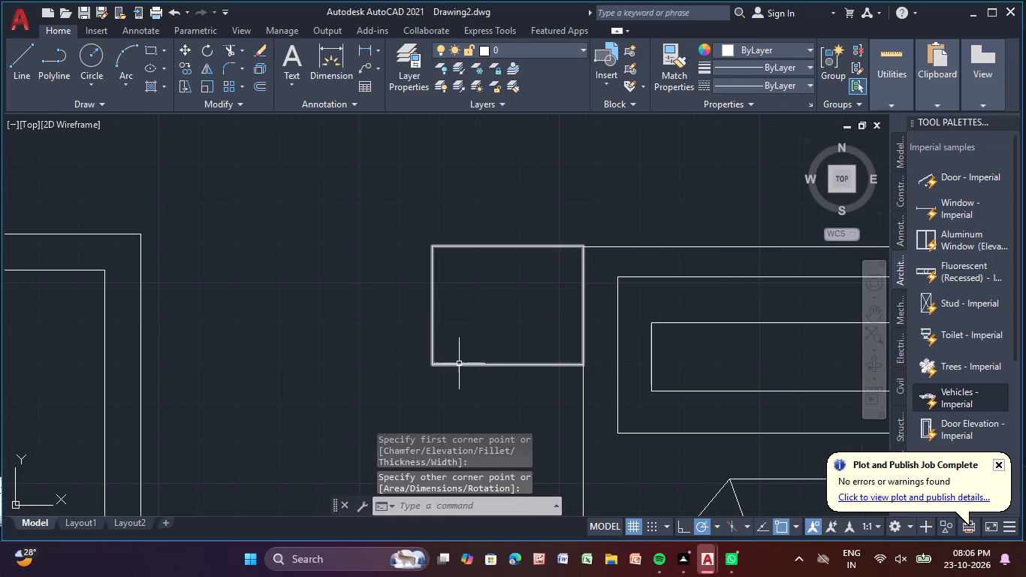
Copy the side table rectangle horizontally about 20'-10" to the right, against the bed's right side.
{"action": "left_click", "coordinate": [459, 365]}
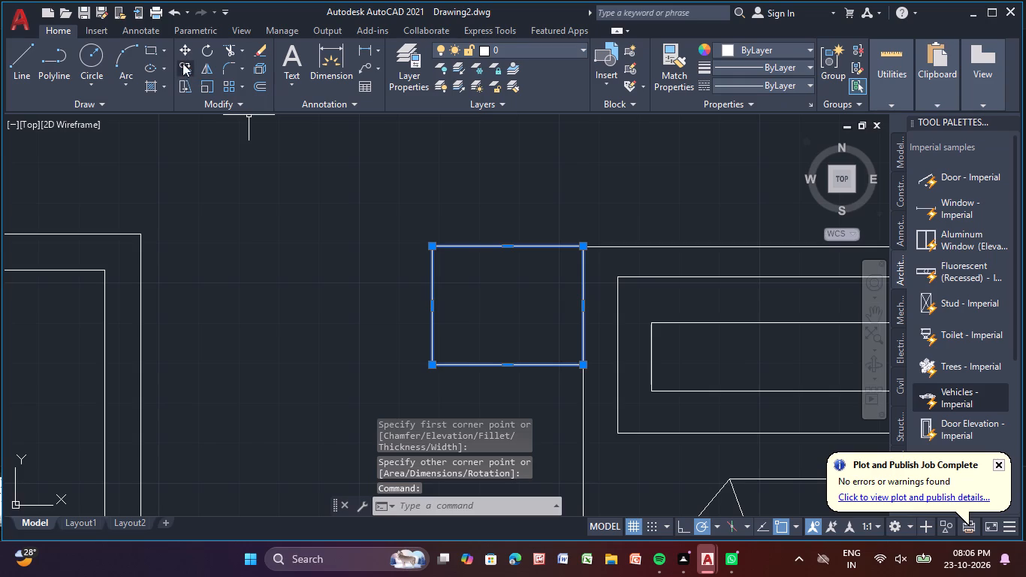
{"action": "left_click", "coordinate": [183, 63]}
{"action": "left_click", "coordinate": [421, 293]}
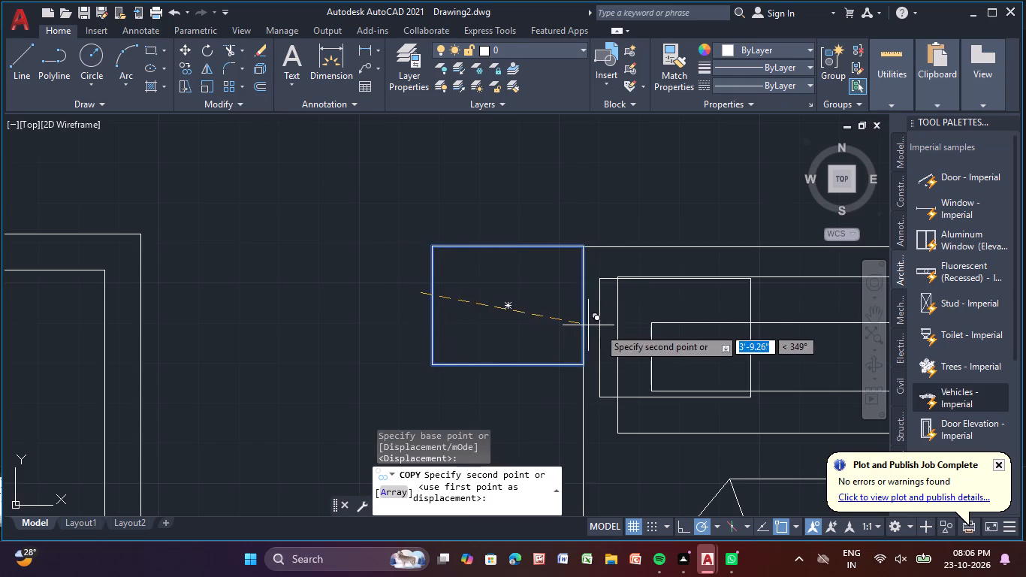
{"action": "middle_click_drag", "start_coordinate": [578, 326], "coordinate": [0, 176]}
{"action": "scroll", "coordinate": [196, 204], "scroll_direction": "down", "scroll_amount": 1}
{"action": "middle_click_drag", "start_coordinate": [377, 226], "coordinate": [363, 294]}
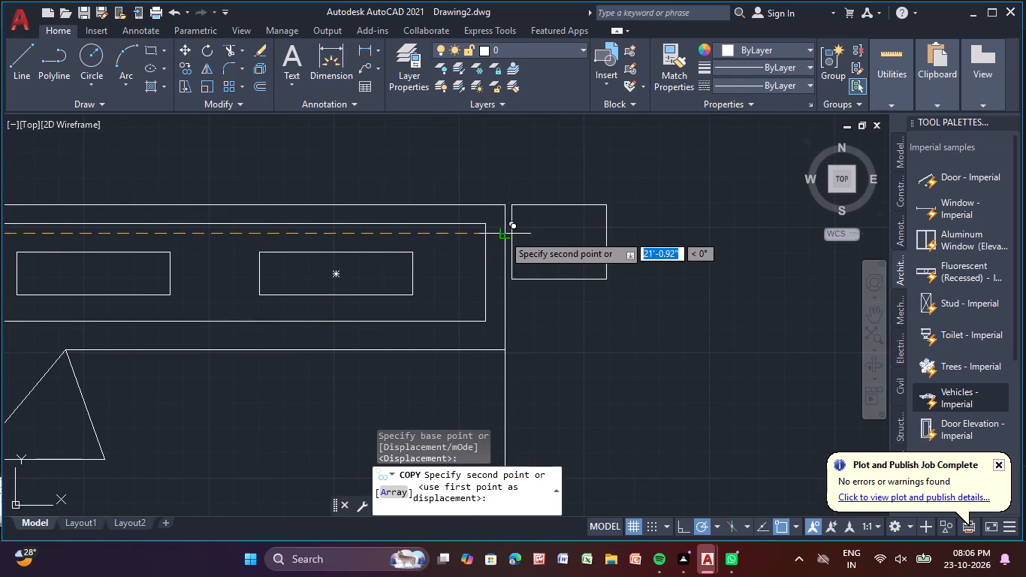
{"action": "scroll", "coordinate": [503, 232], "scroll_direction": "up", "scroll_amount": 1}
{"action": "middle_click_drag", "start_coordinate": [499, 240], "coordinate": [490, 266]}
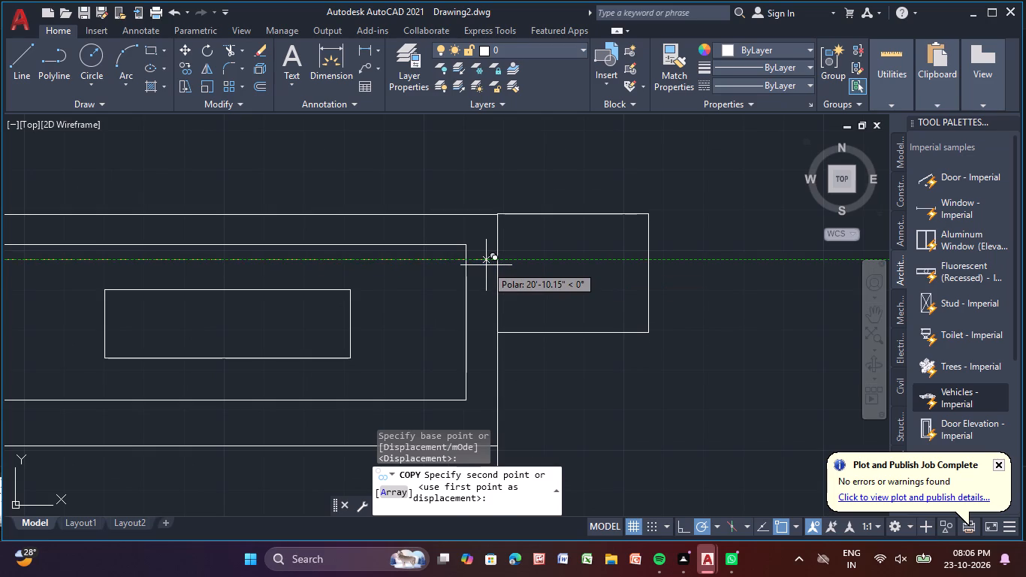
{"action": "left_click", "coordinate": [486, 265]}
{"action": "key", "text": "Escape"}
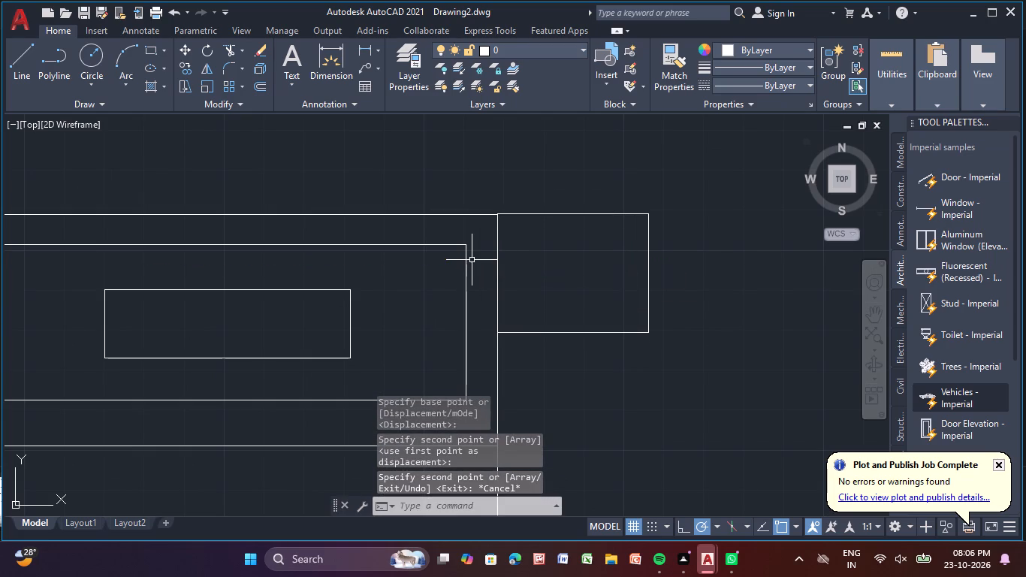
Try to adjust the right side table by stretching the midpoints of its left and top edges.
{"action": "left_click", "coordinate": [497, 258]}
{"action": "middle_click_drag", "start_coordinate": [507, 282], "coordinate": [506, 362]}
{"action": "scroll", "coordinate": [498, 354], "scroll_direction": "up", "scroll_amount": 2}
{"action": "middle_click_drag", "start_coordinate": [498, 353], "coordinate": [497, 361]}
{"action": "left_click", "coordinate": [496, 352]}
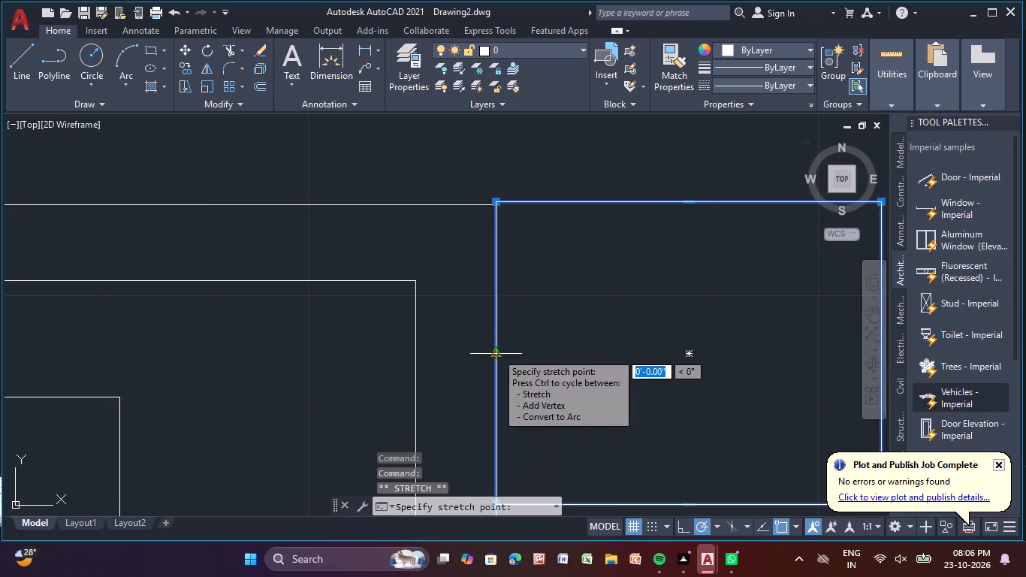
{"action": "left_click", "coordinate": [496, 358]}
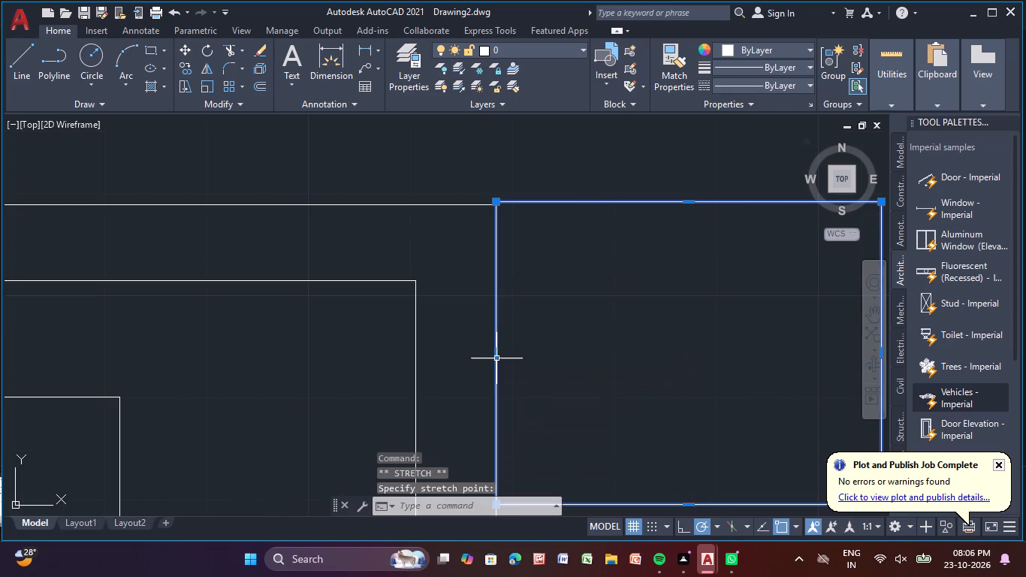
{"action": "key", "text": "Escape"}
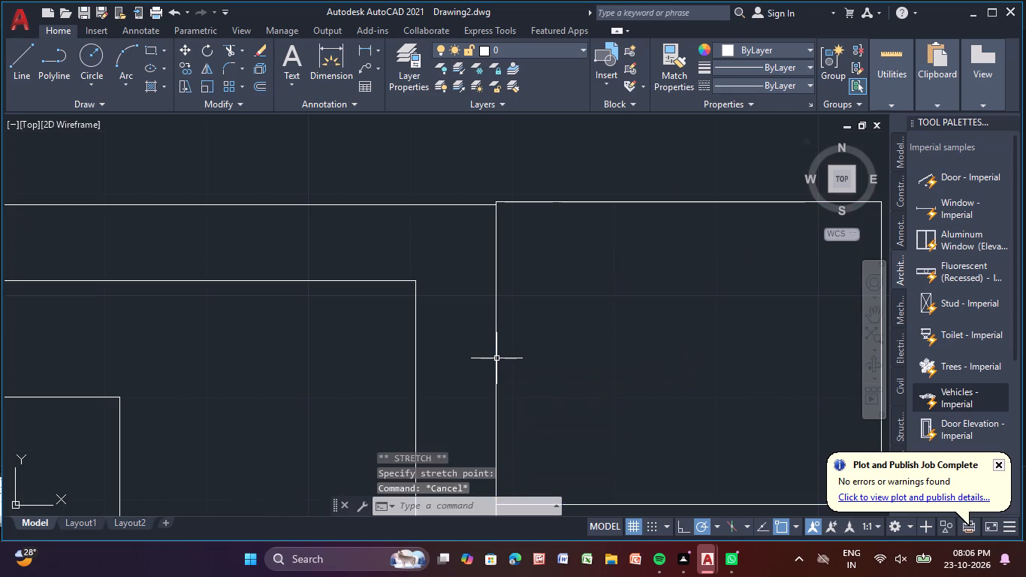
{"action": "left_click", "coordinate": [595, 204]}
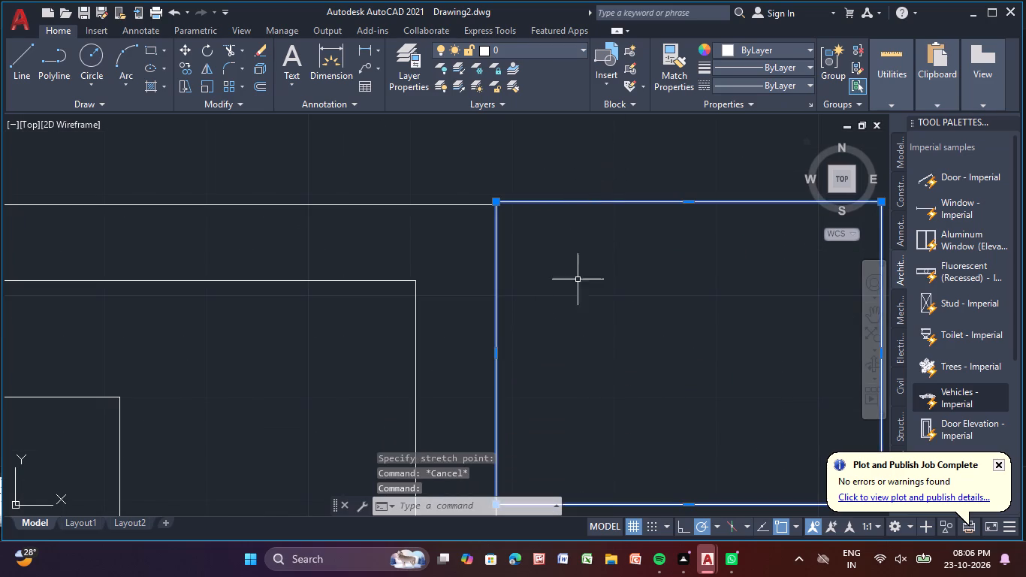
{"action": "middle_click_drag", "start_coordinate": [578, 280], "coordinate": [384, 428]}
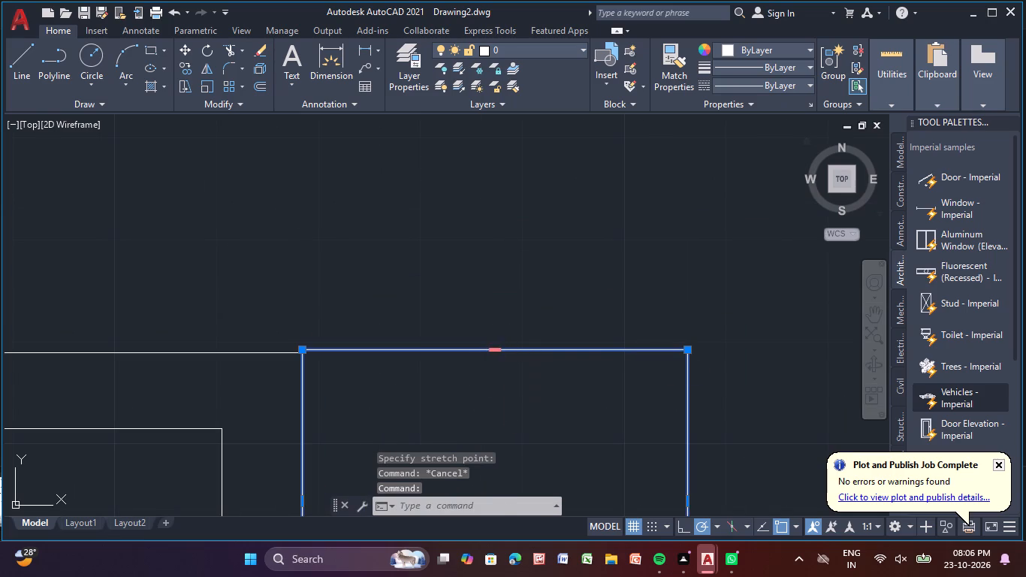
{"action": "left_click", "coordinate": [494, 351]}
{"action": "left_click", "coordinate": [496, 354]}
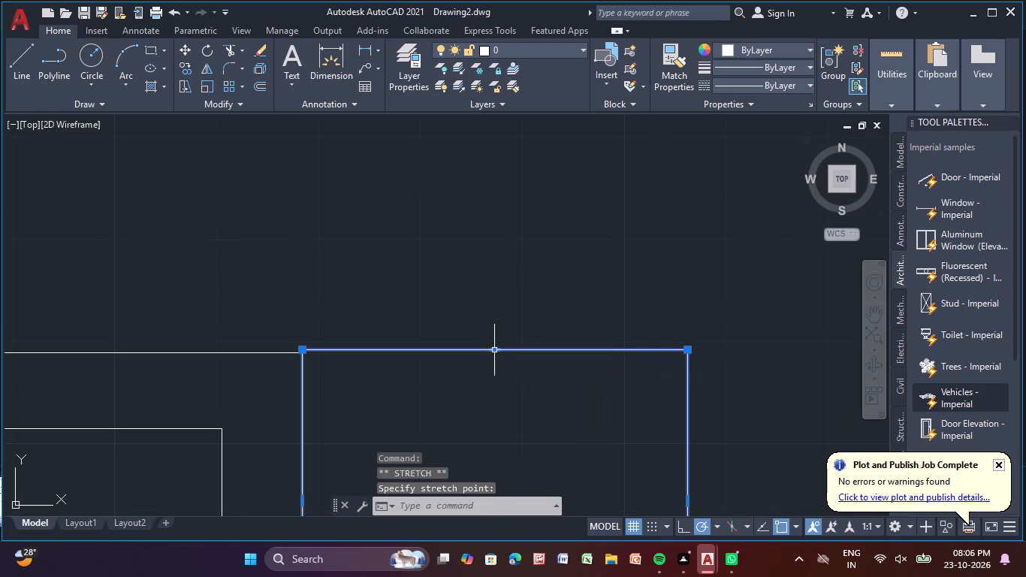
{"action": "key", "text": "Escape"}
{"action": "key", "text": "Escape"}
Stretch both upper corners of the right side table down to align with the bed's top edge.
{"action": "middle_click_drag", "start_coordinate": [392, 382], "coordinate": [469, 340]}
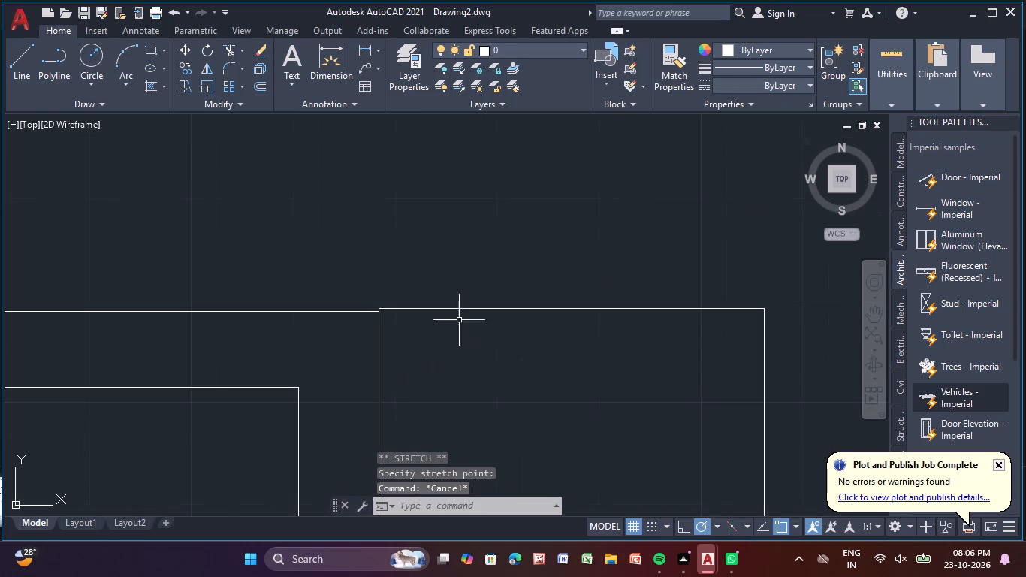
{"action": "left_click", "coordinate": [394, 309]}
{"action": "left_click", "coordinate": [380, 310]}
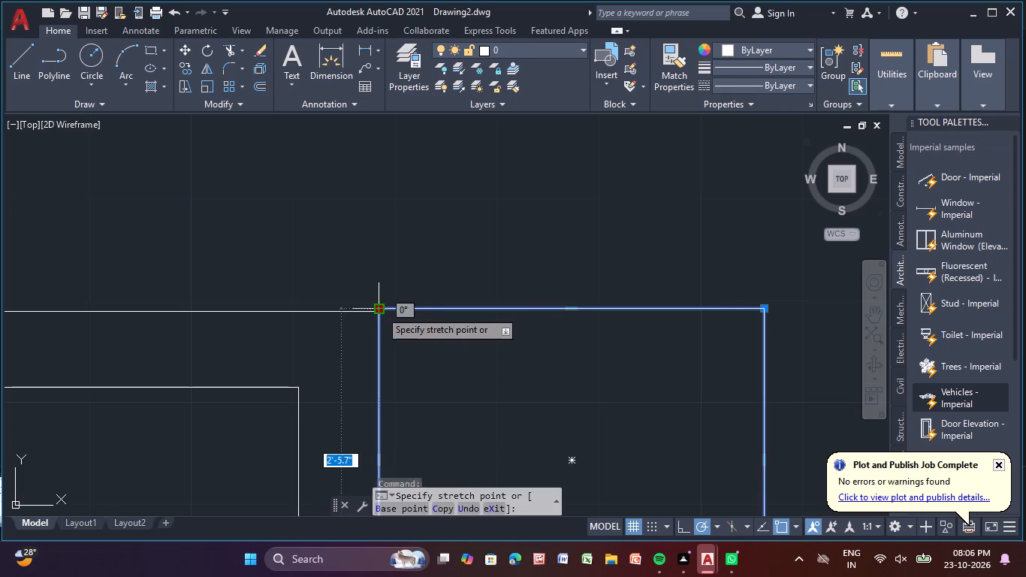
{"action": "left_click", "coordinate": [379, 316]}
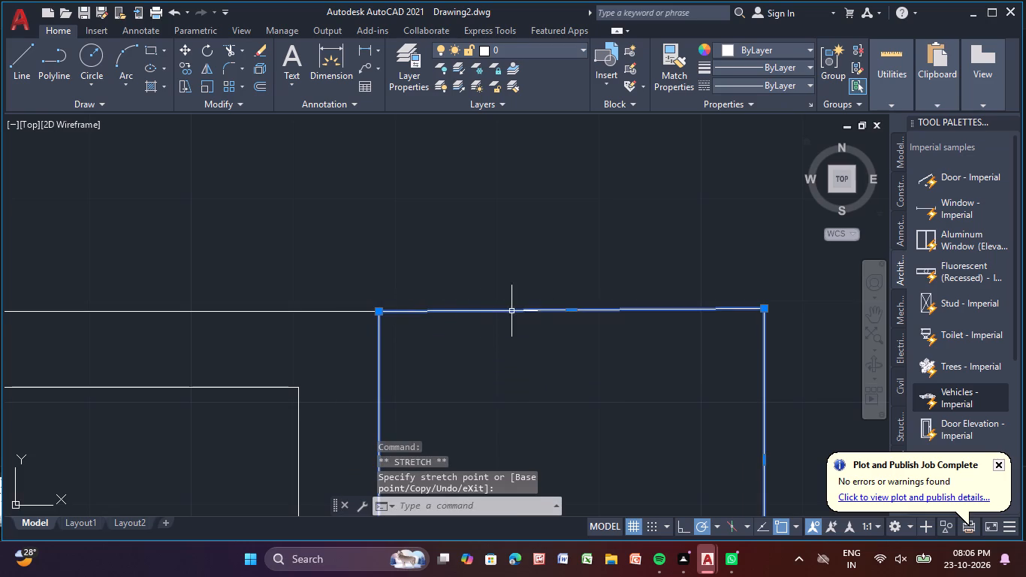
{"action": "left_click", "coordinate": [764, 310]}
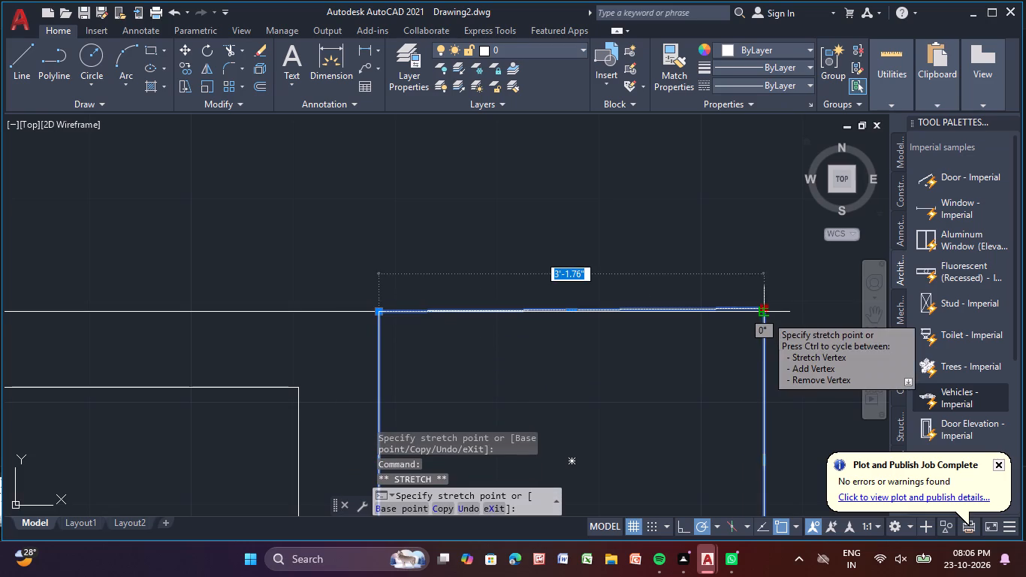
{"action": "left_click", "coordinate": [768, 316]}
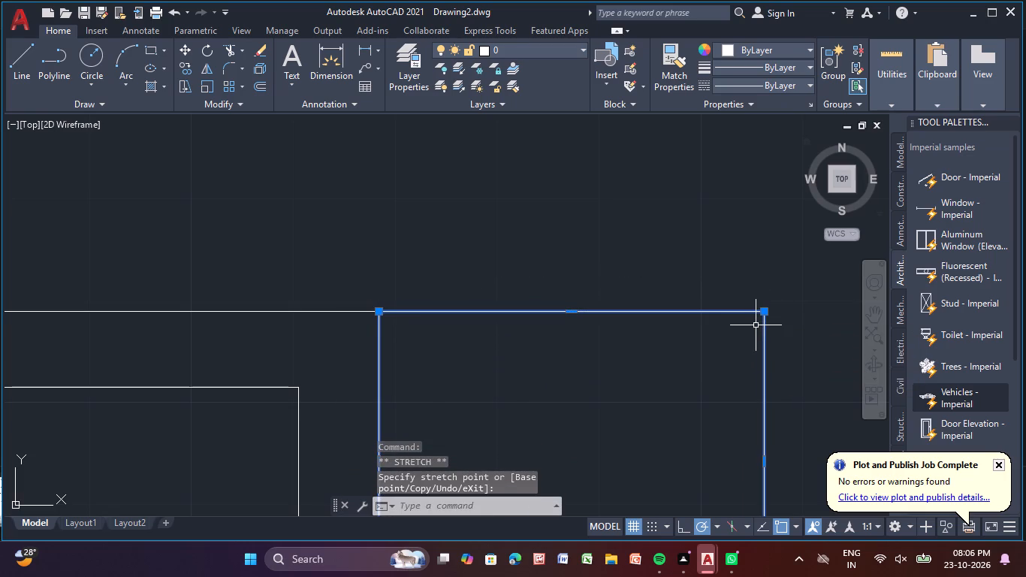
{"action": "key", "text": "Escape"}
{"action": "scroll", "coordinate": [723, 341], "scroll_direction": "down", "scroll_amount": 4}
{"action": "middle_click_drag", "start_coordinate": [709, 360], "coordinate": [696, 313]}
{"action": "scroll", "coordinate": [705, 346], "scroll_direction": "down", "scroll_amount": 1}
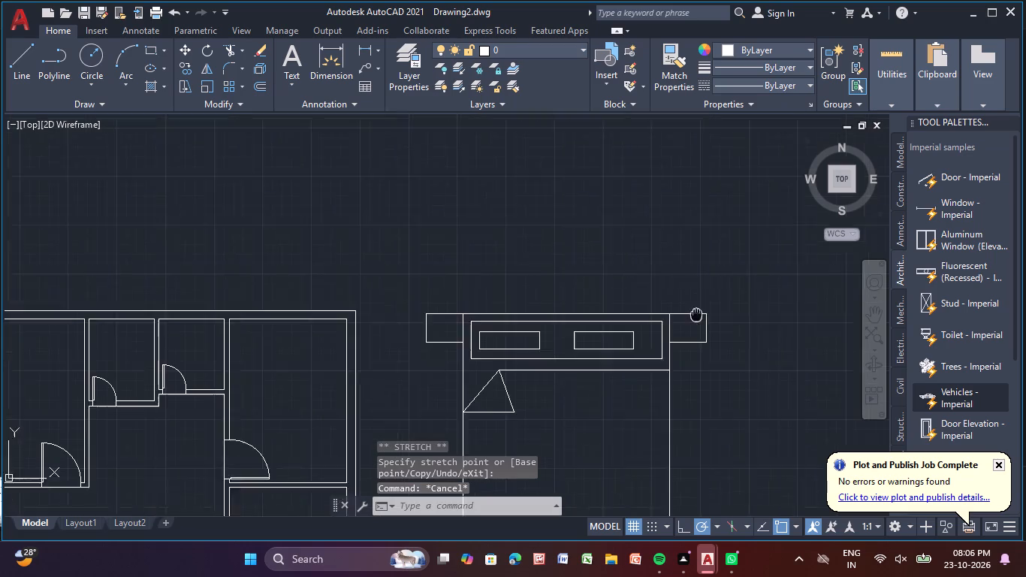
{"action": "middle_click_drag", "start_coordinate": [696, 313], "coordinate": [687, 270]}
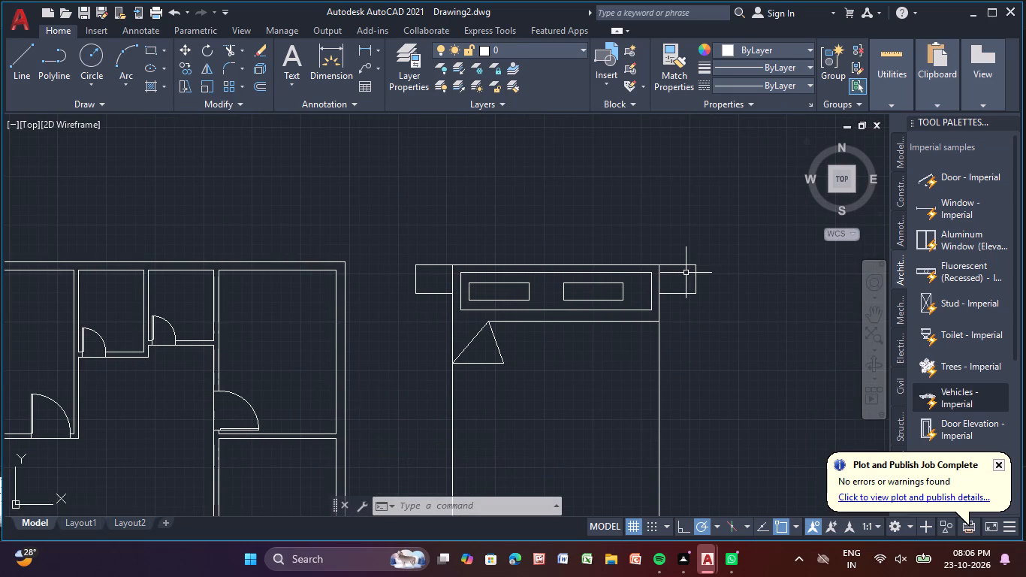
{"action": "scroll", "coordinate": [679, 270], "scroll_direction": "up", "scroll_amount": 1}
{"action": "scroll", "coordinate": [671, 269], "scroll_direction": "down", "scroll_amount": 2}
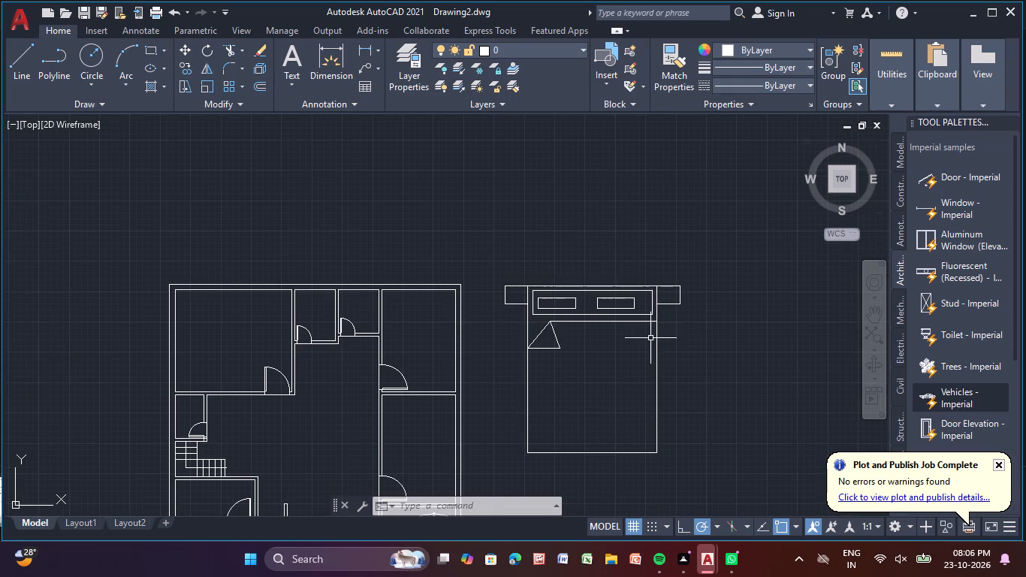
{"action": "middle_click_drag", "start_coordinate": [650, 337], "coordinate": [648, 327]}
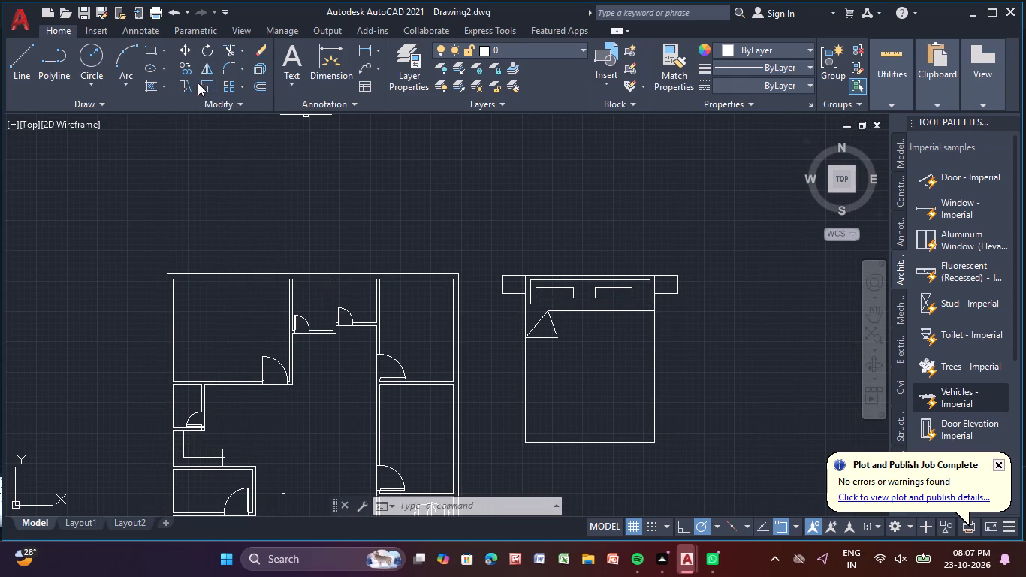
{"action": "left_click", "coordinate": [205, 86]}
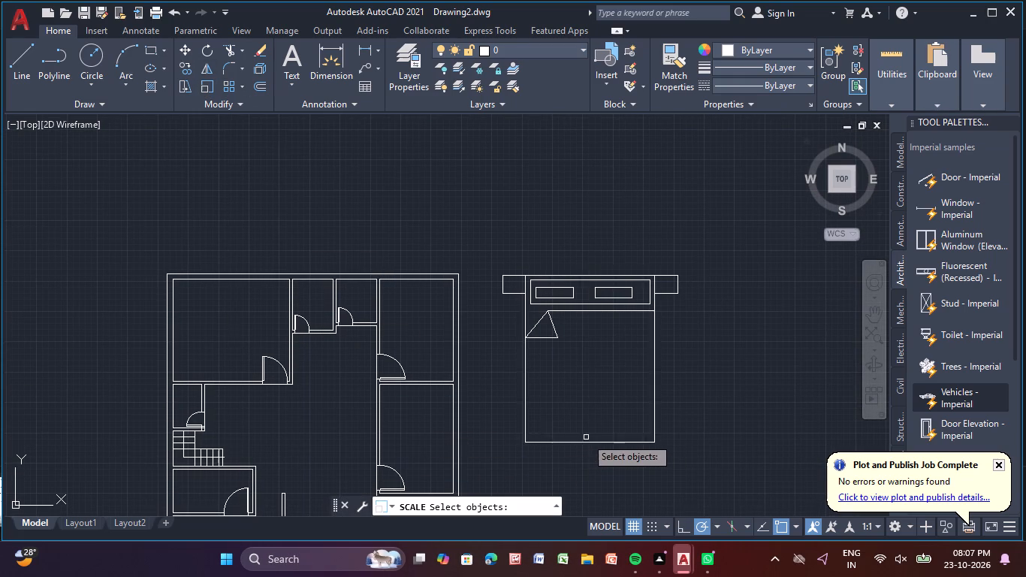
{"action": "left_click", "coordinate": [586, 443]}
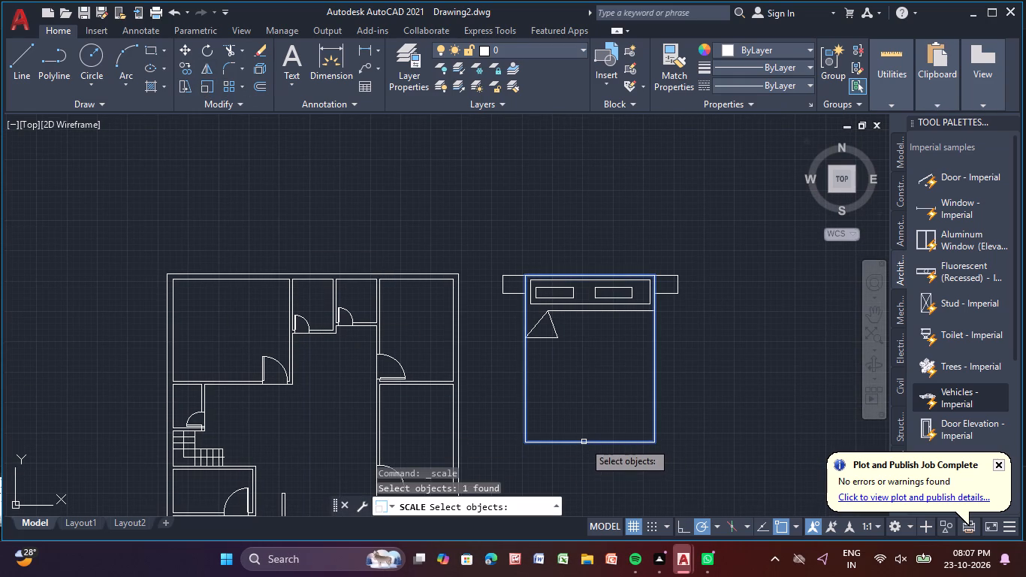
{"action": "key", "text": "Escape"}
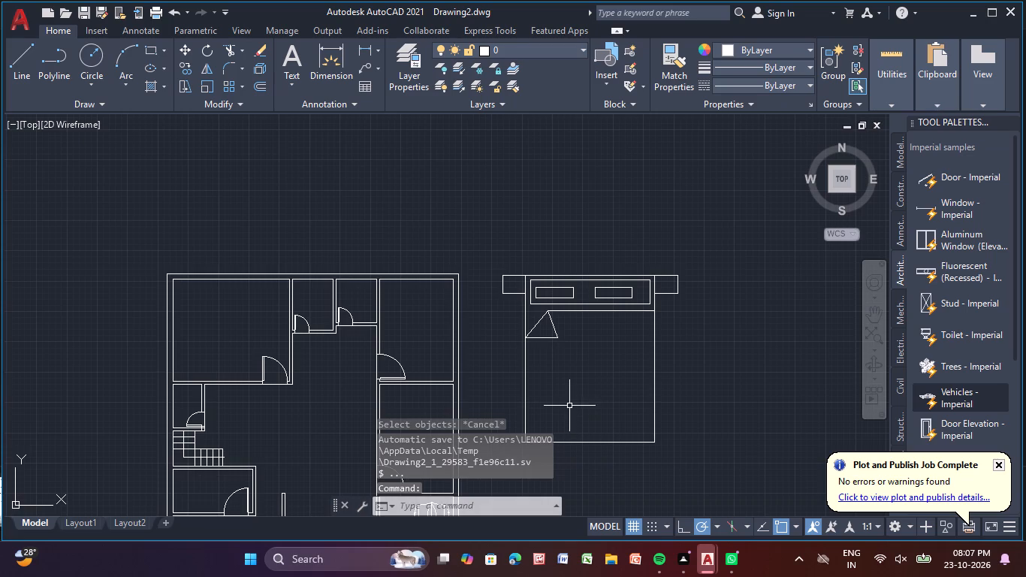
Group all the bed parts, including the pillows, blanket fold and both side tables, into one object.
{"action": "middle_click_drag", "start_coordinate": [568, 399], "coordinate": [551, 367]}
{"action": "left_click_drag", "start_coordinate": [478, 229], "coordinate": [709, 430]}
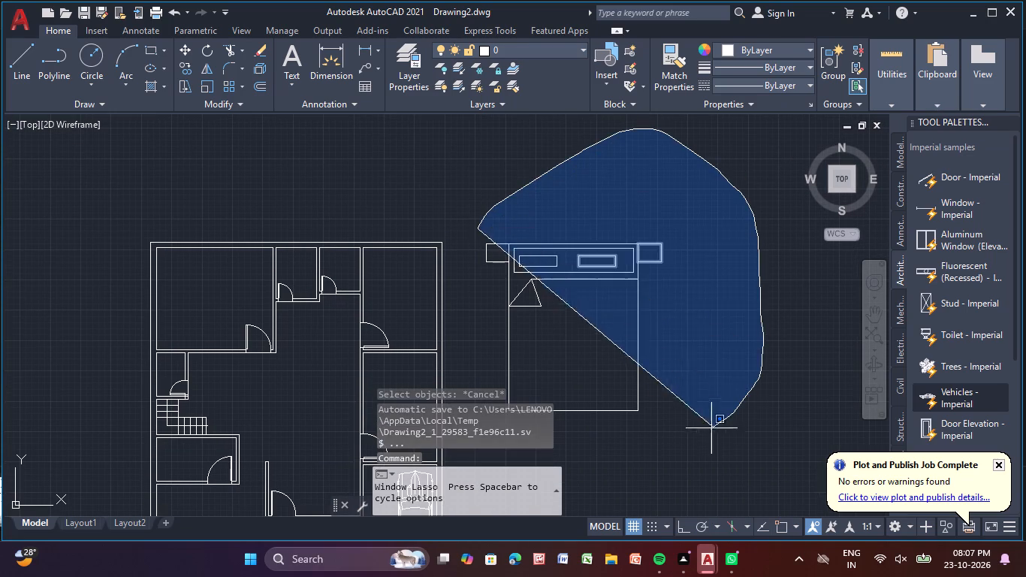
{"action": "left_click_drag", "start_coordinate": [709, 430], "coordinate": [468, 365]}
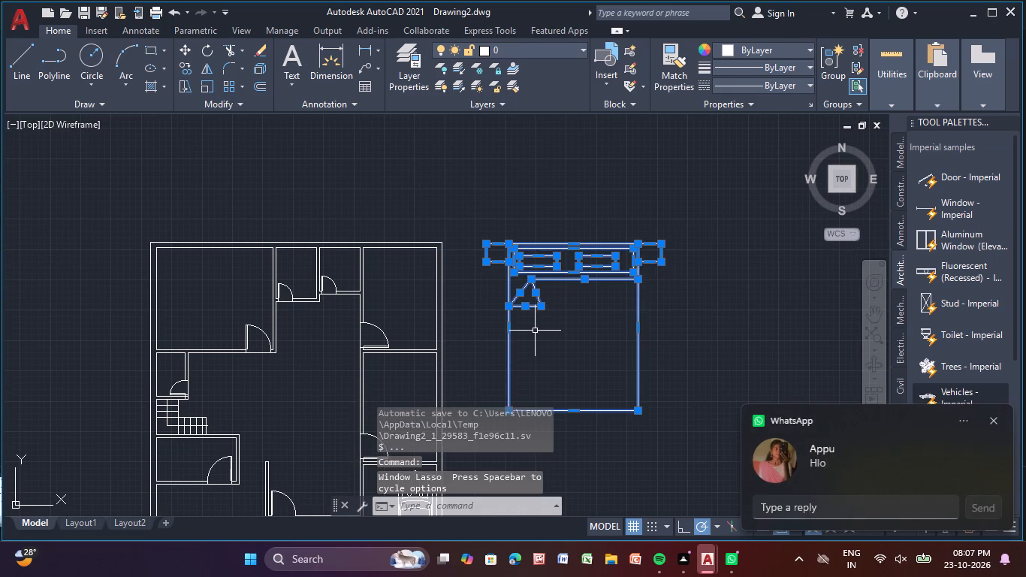
{"action": "middle_click_drag", "start_coordinate": [535, 331], "coordinate": [535, 304]}
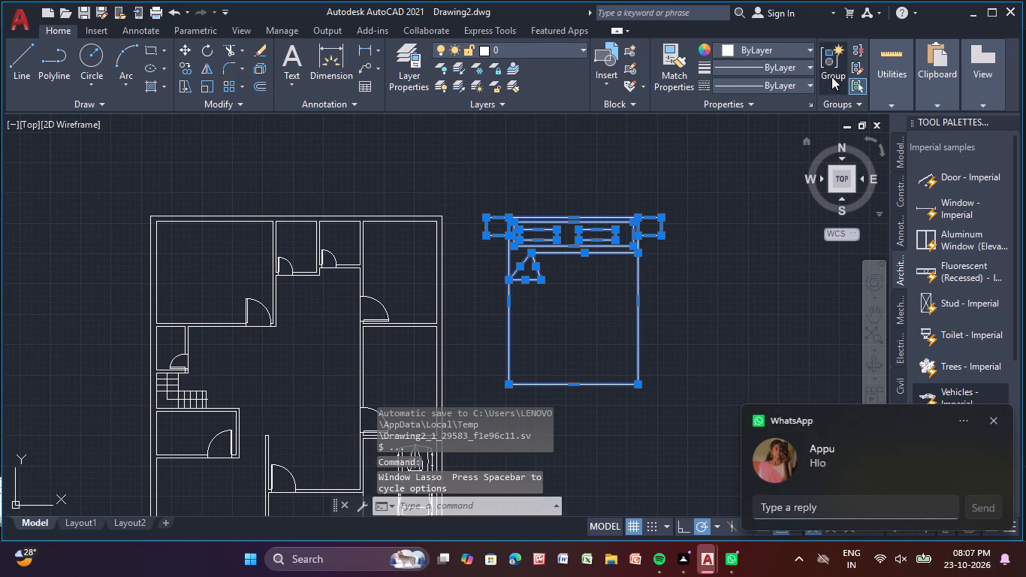
{"action": "left_click", "coordinate": [828, 63]}
Scale the bed group down to about one third of its size, using a base point near the pillows.
{"action": "left_click", "coordinate": [610, 239]}
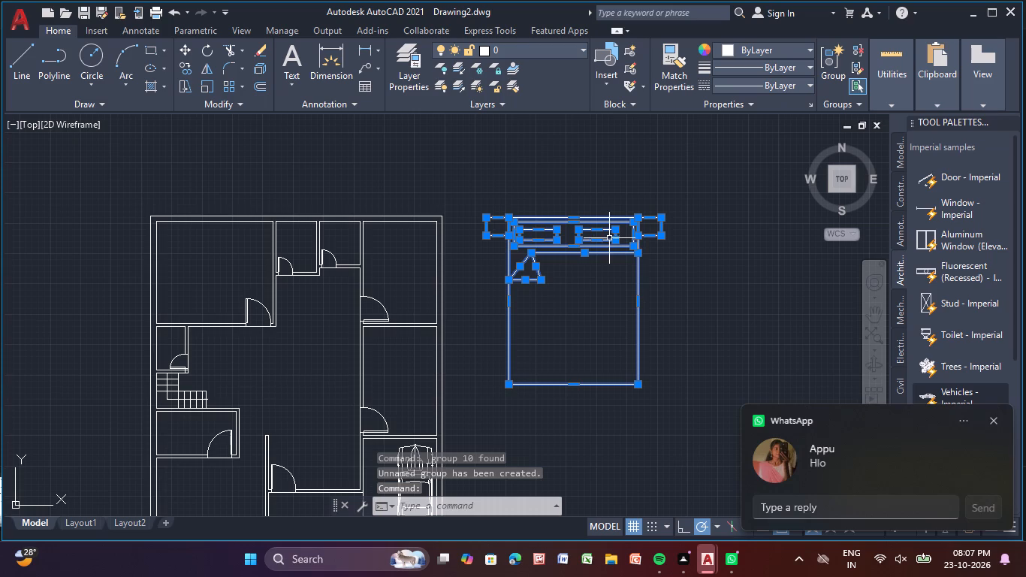
{"action": "left_click", "coordinate": [213, 85]}
{"action": "left_click", "coordinate": [565, 246]}
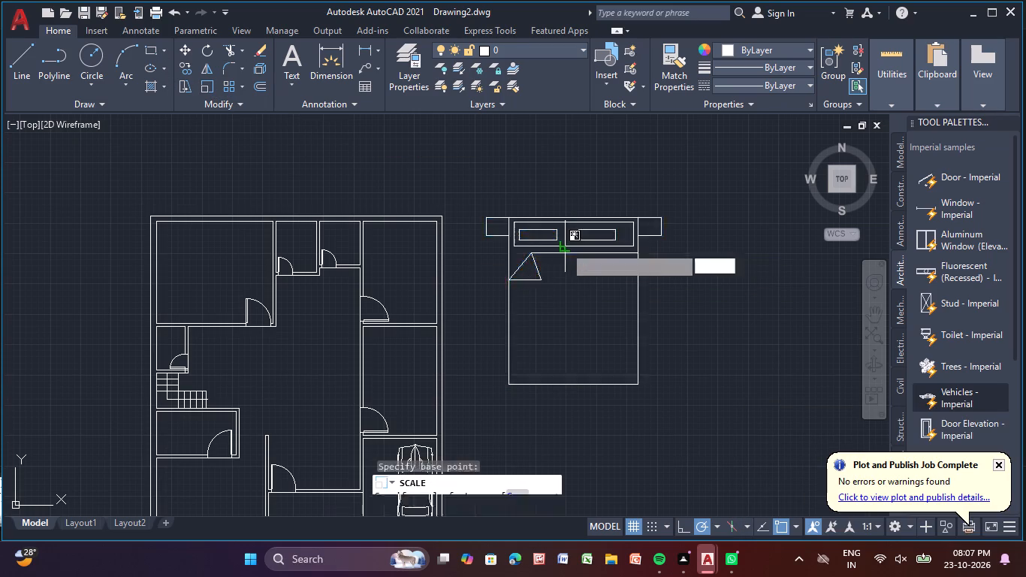
{"action": "left_click", "coordinate": [578, 271]}
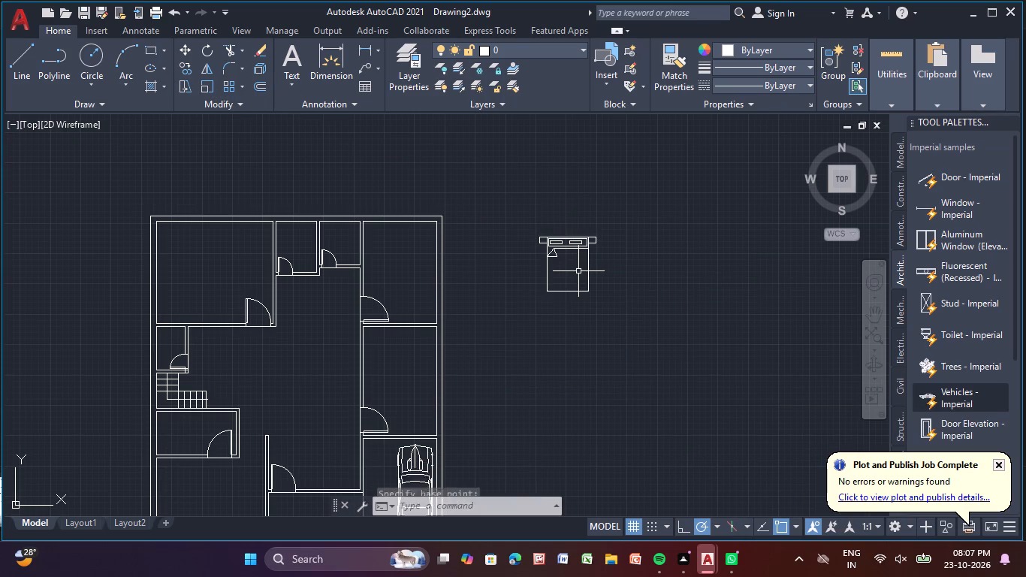
Rotate the bed group 90° counter-clockwise about its head end so the headboard faces left.
{"action": "left_click", "coordinate": [572, 248]}
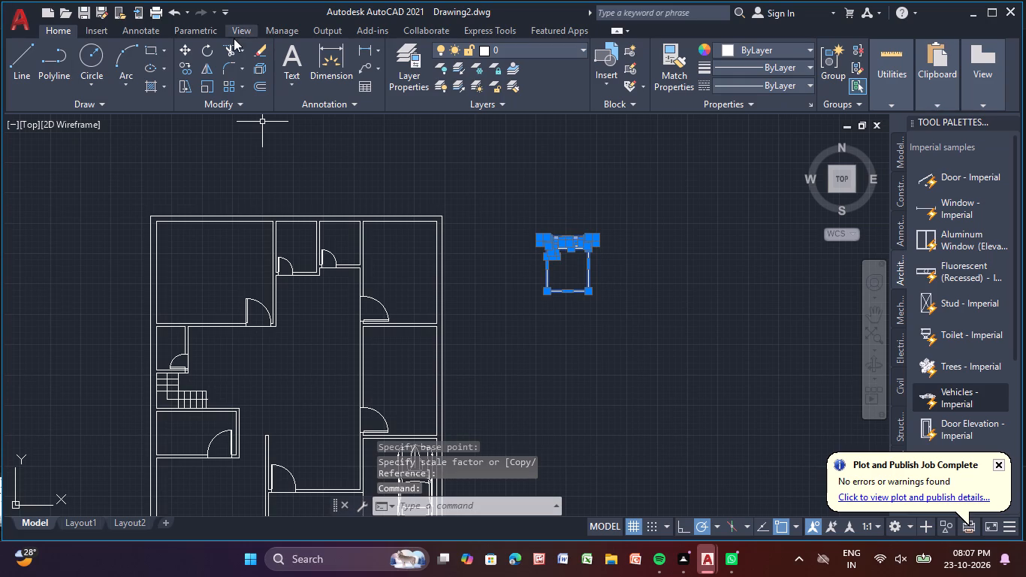
{"action": "left_click", "coordinate": [212, 54]}
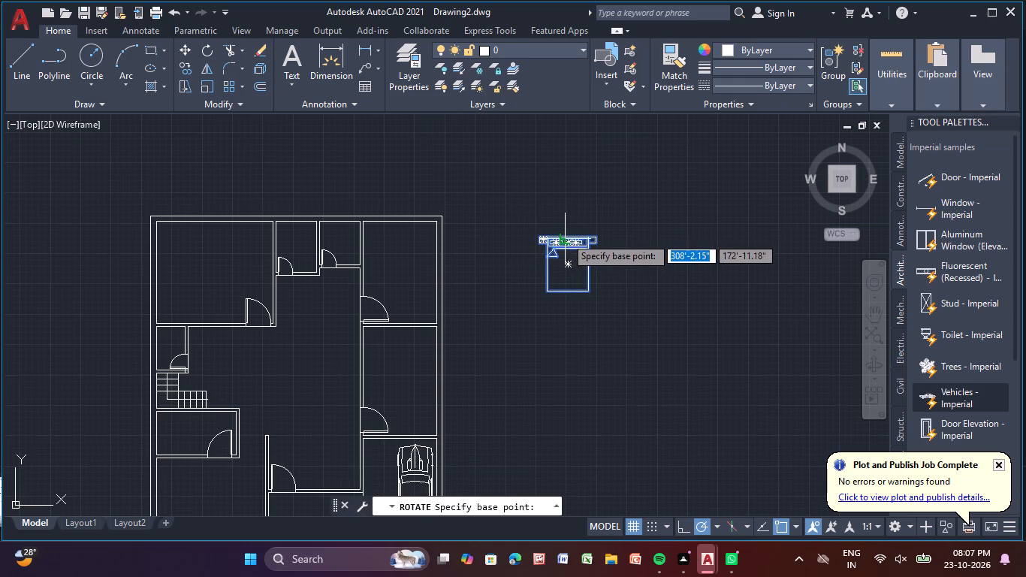
{"action": "left_click", "coordinate": [566, 234]}
{"action": "left_click", "coordinate": [572, 174]}
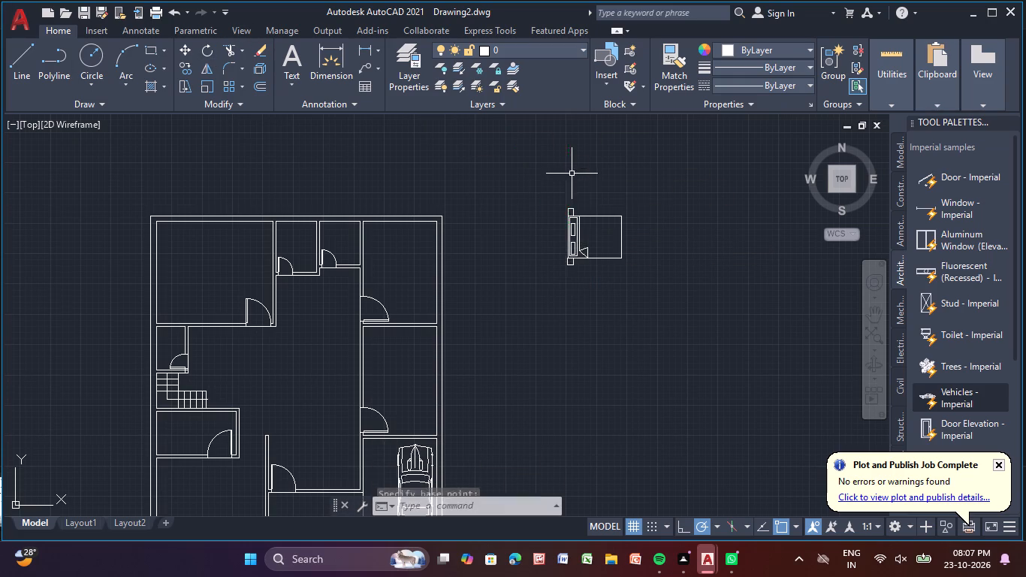
Move the bed group into the plan's upper-left room, with its headboard against the left wall.
{"action": "left_click", "coordinate": [570, 227]}
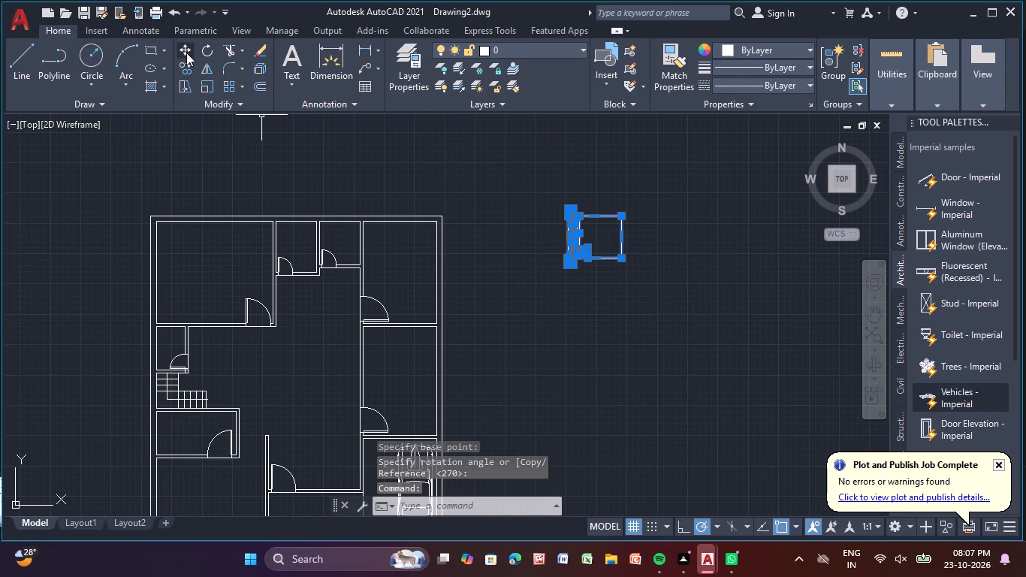
{"action": "left_click", "coordinate": [186, 53]}
{"action": "left_click", "coordinate": [586, 230]}
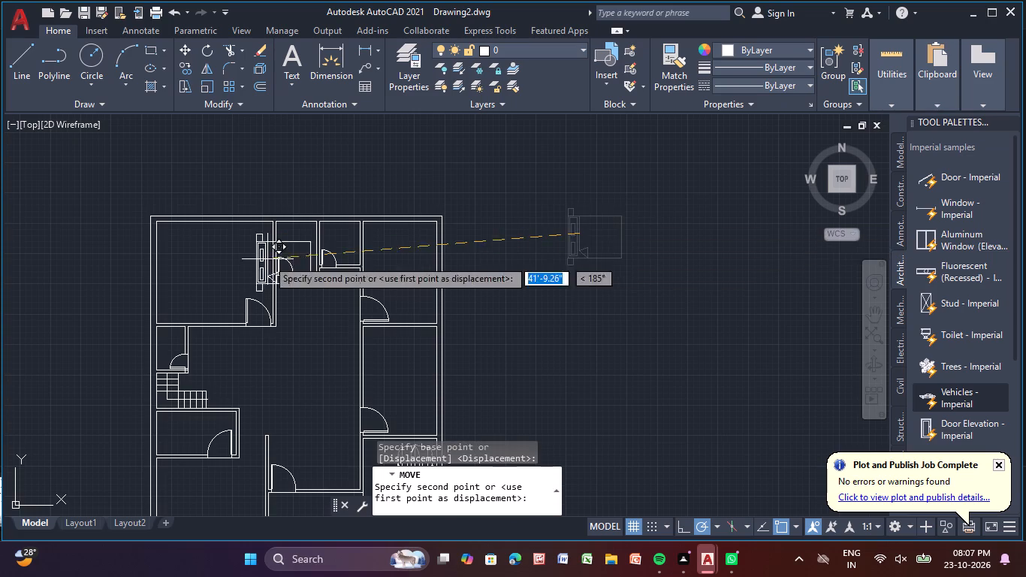
{"action": "scroll", "coordinate": [177, 252], "scroll_direction": "up", "scroll_amount": 1}
{"action": "middle_click_drag", "start_coordinate": [177, 252], "coordinate": [277, 276]}
{"action": "scroll", "coordinate": [277, 277], "scroll_direction": "up", "scroll_amount": 1}
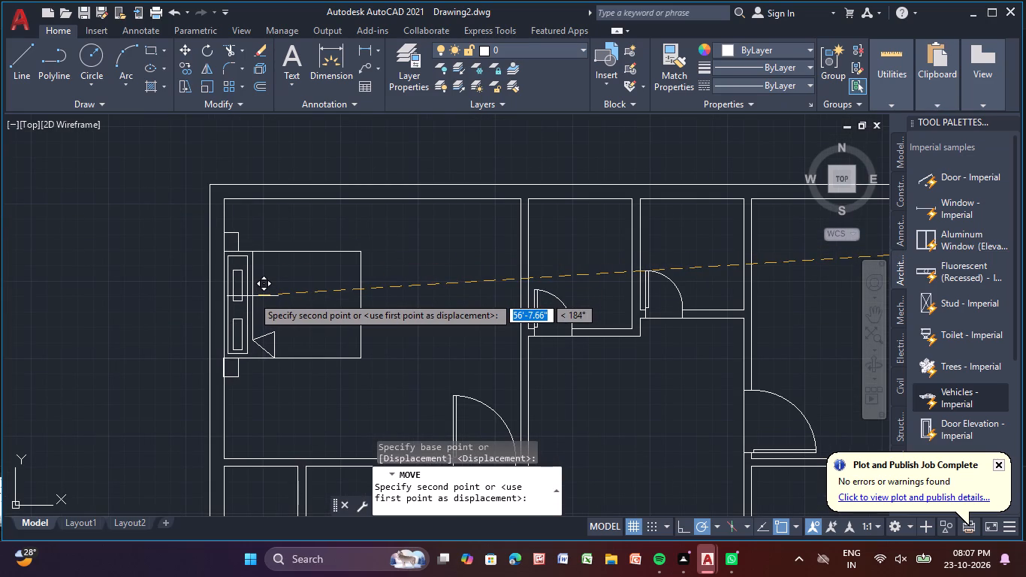
{"action": "left_click", "coordinate": [252, 296]}
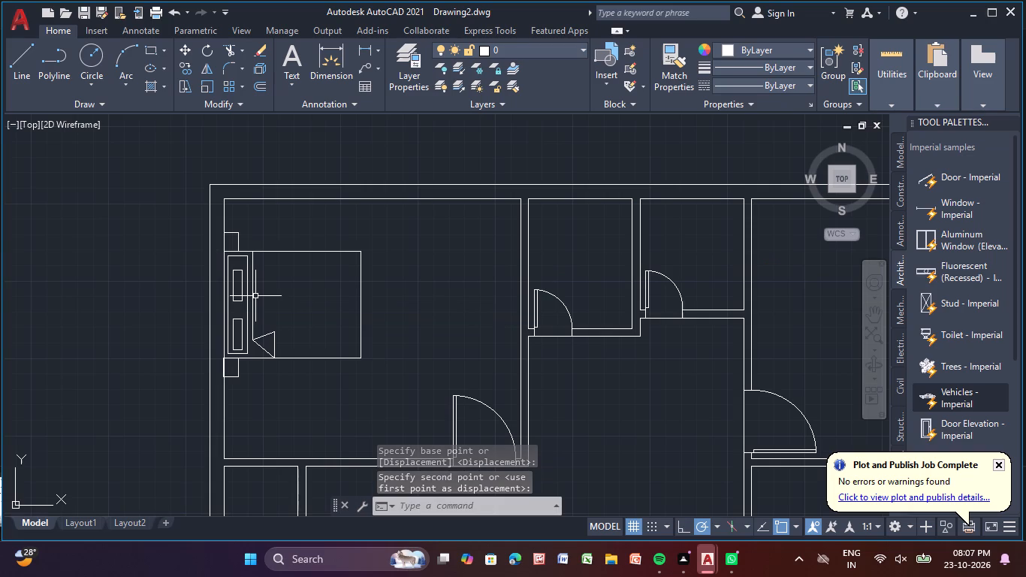
Copy the bed group about 28'-4" to the right into the plan's upper-right room, headboard by the left wall.
{"action": "scroll", "coordinate": [281, 312], "scroll_direction": "down", "scroll_amount": 1}
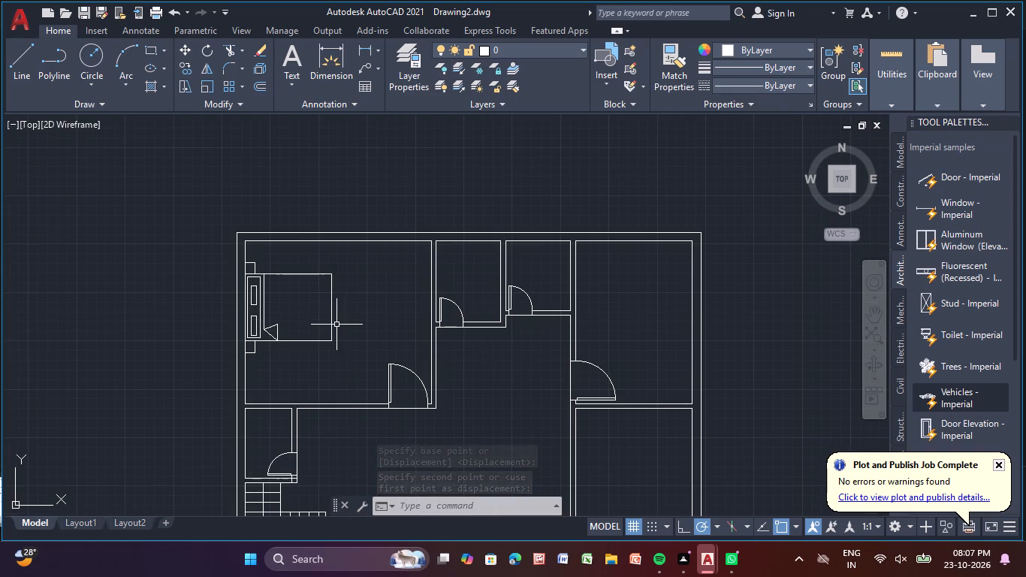
{"action": "left_click", "coordinate": [332, 316]}
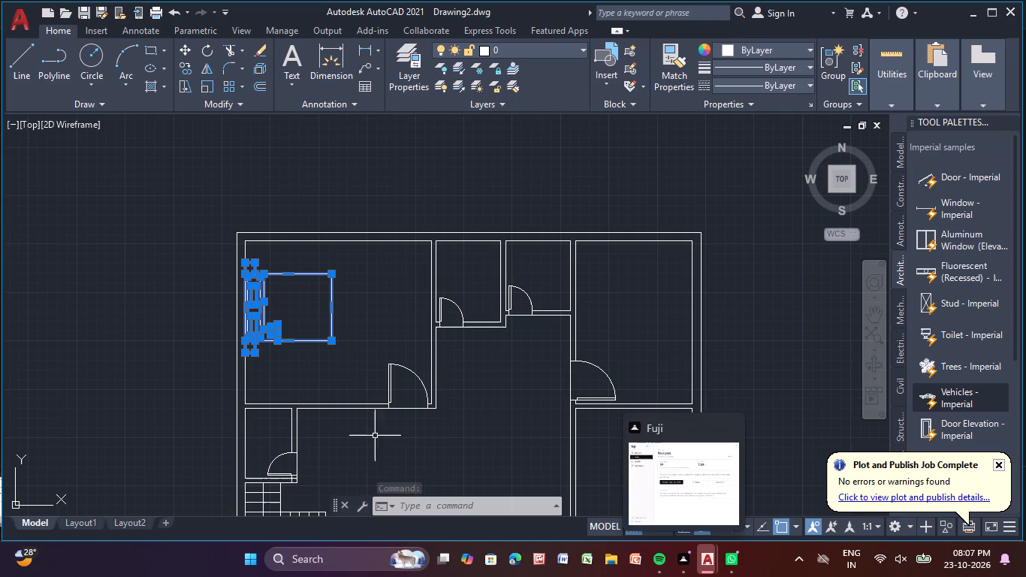
{"action": "left_click", "coordinate": [184, 67]}
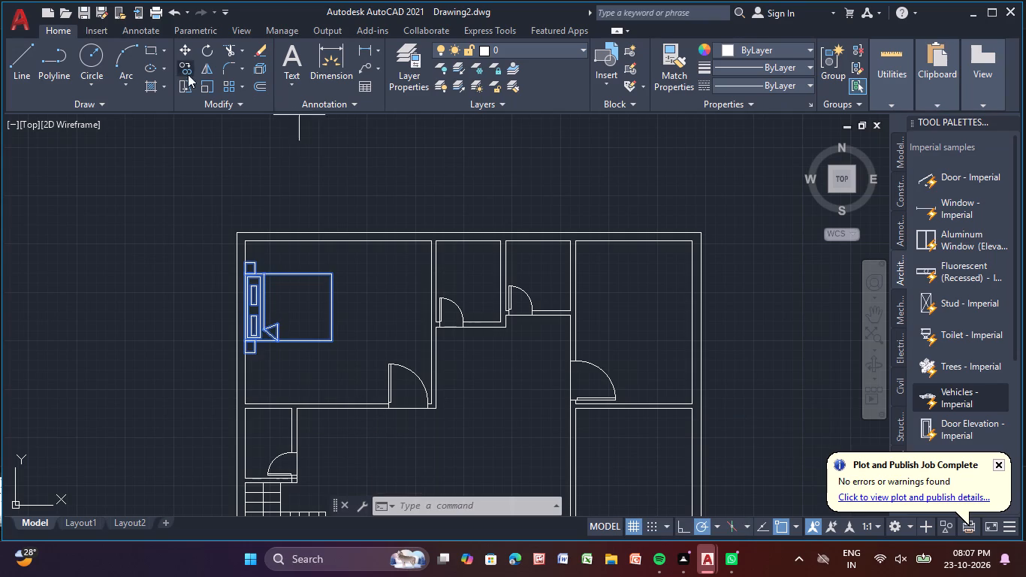
{"action": "left_click", "coordinate": [326, 308]}
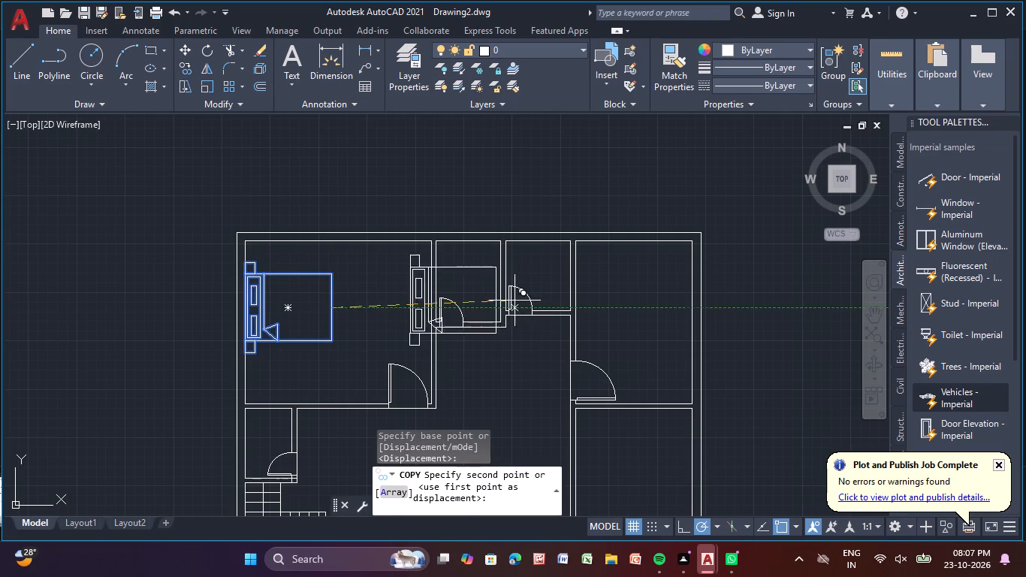
{"action": "middle_click_drag", "start_coordinate": [690, 284], "coordinate": [531, 330]}
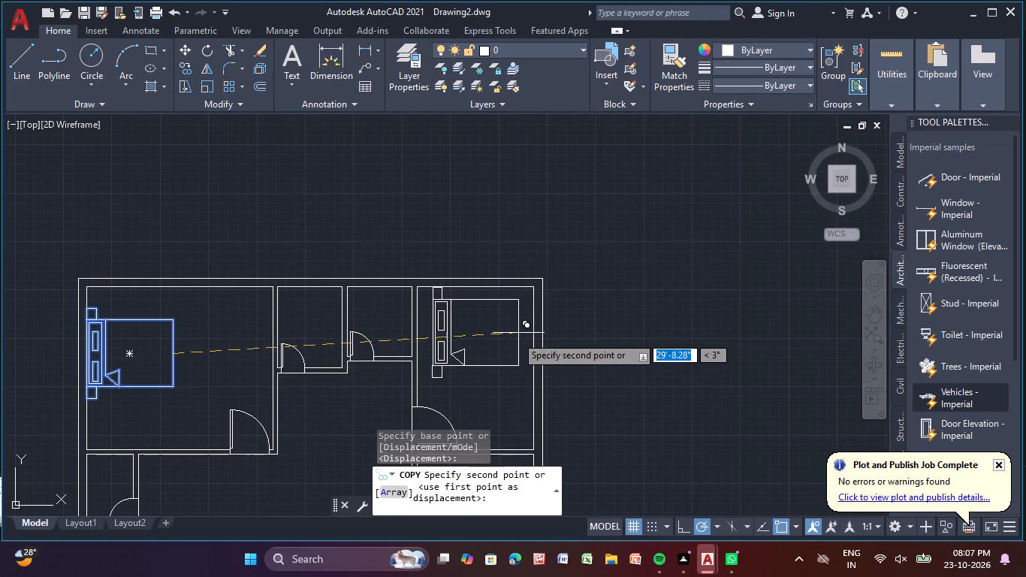
{"action": "scroll", "coordinate": [502, 348], "scroll_direction": "up", "scroll_amount": 2}
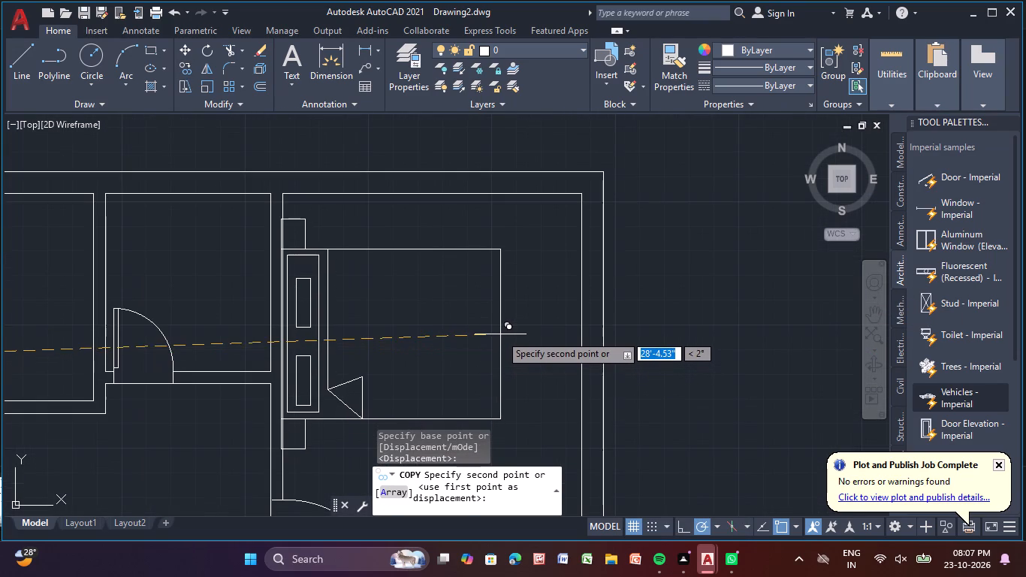
{"action": "left_click", "coordinate": [502, 328]}
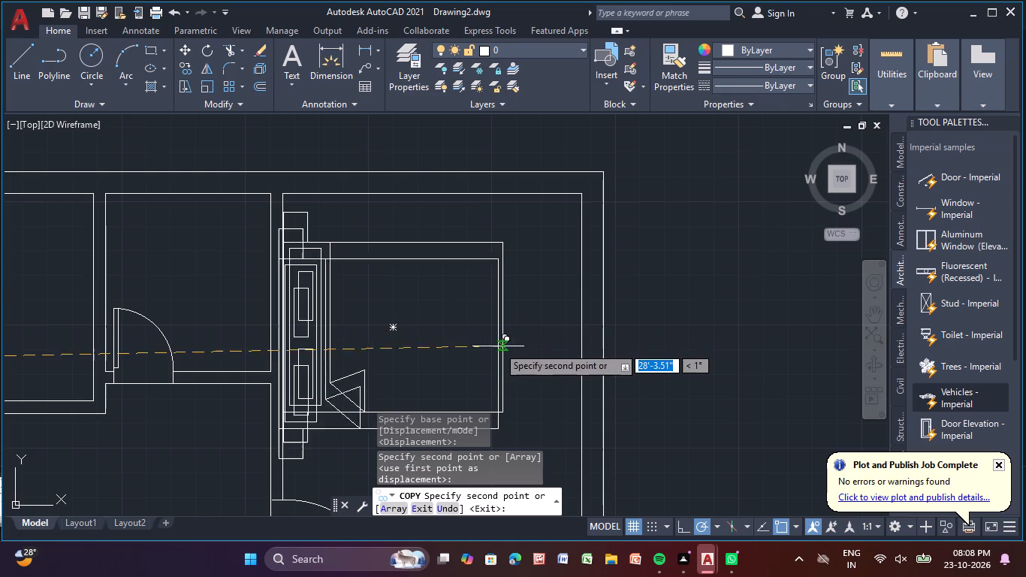
Place another copy of the bed group in the right-hand room above the car space, about 31'-5" from the original at 335°.
{"action": "scroll", "coordinate": [534, 367], "scroll_direction": "down", "scroll_amount": 2}
{"action": "middle_click_drag", "start_coordinate": [536, 365], "coordinate": [464, 142]}
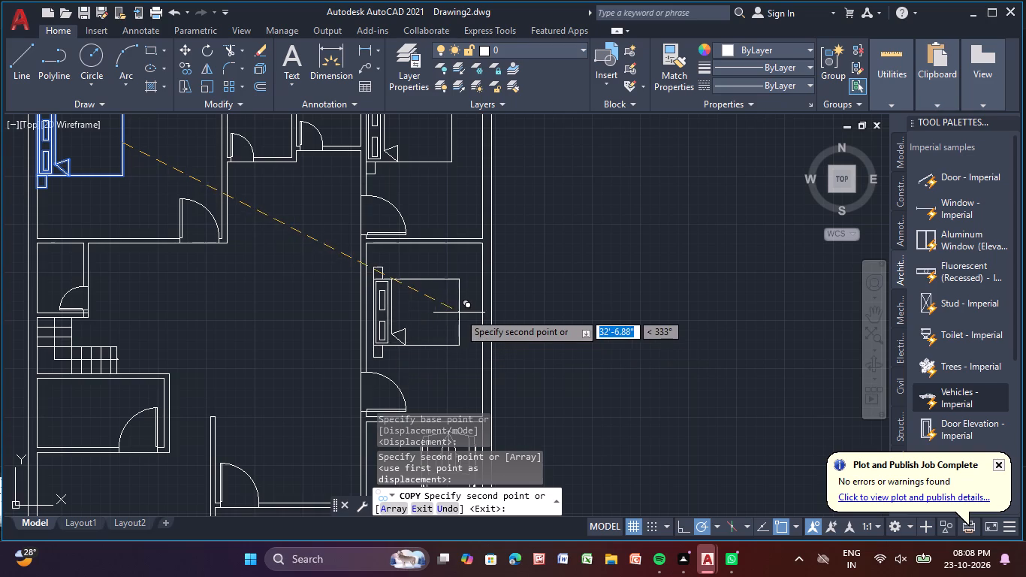
{"action": "scroll", "coordinate": [453, 296], "scroll_direction": "up", "scroll_amount": 3}
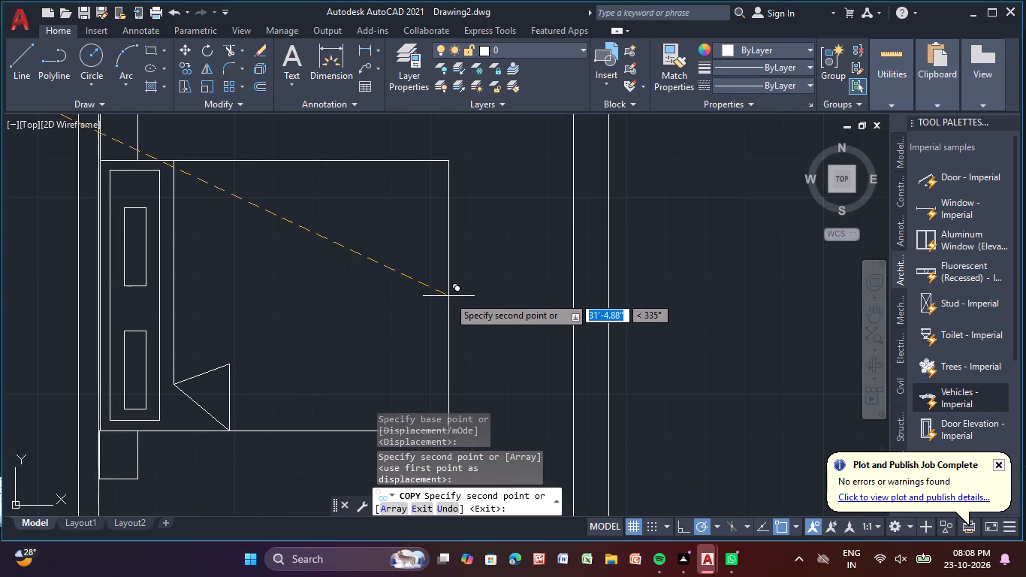
{"action": "left_click", "coordinate": [447, 295]}
{"action": "scroll", "coordinate": [478, 289], "scroll_direction": "down", "scroll_amount": 3}
{"action": "middle_click_drag", "start_coordinate": [667, 328], "coordinate": [668, 327]}
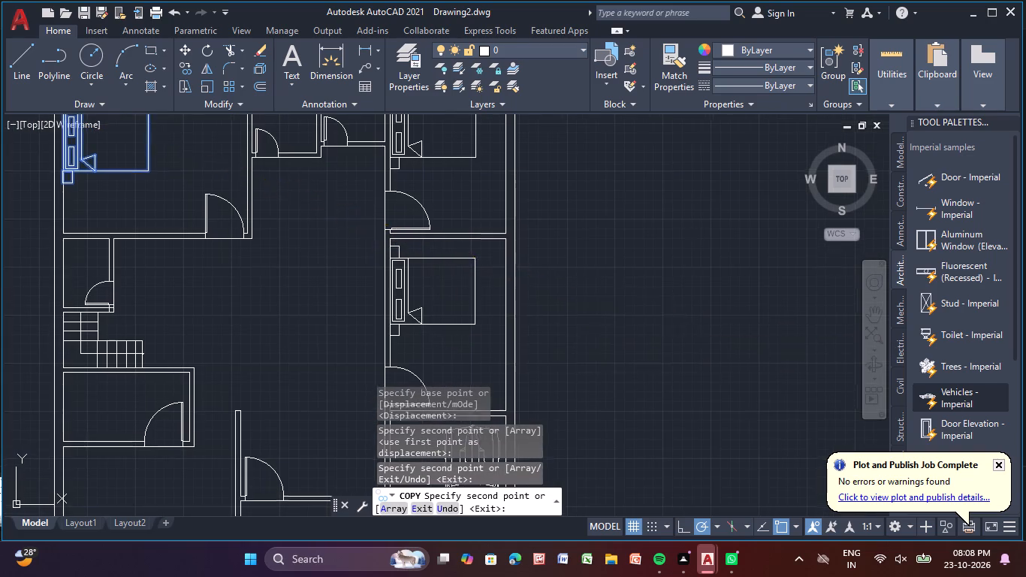
{"action": "middle_click_drag", "start_coordinate": [668, 327], "coordinate": [730, 285]}
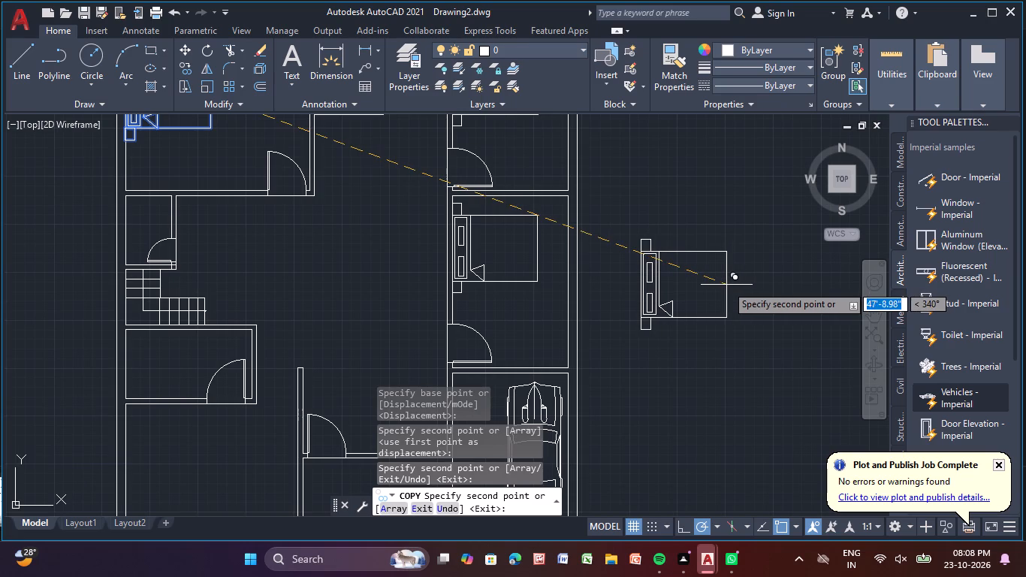
{"action": "key", "text": "Escape"}
Insert the Toilet - Imperial block in the empty area right of the floor plan and switch it to its plan view.
{"action": "scroll", "coordinate": [713, 295], "scroll_direction": "down", "scroll_amount": 2}
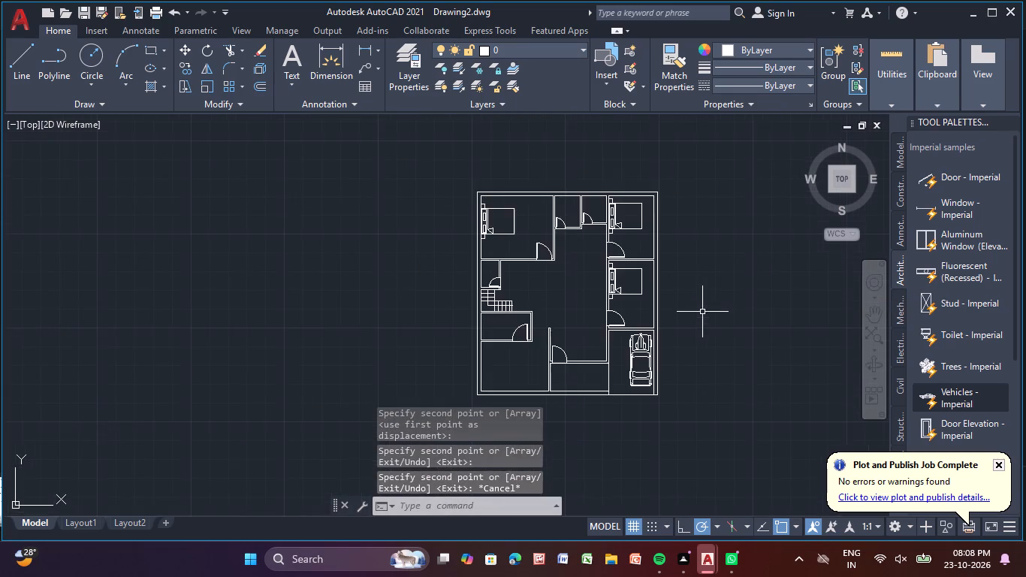
{"action": "middle_click_drag", "start_coordinate": [702, 313], "coordinate": [542, 290]}
{"action": "middle_click_drag", "start_coordinate": [406, 274], "coordinate": [406, 272]}
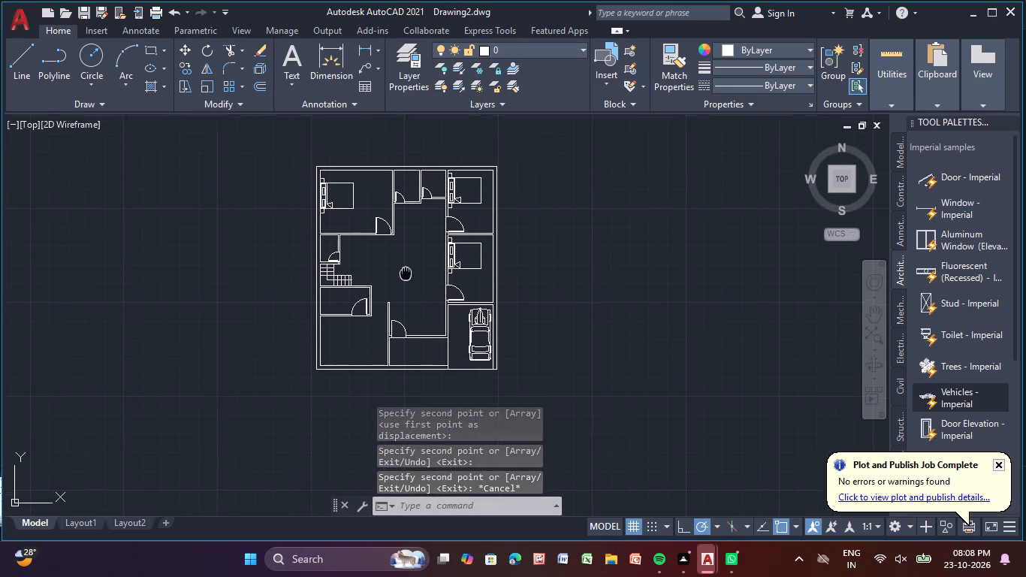
{"action": "middle_click_drag", "start_coordinate": [406, 272], "coordinate": [415, 243]}
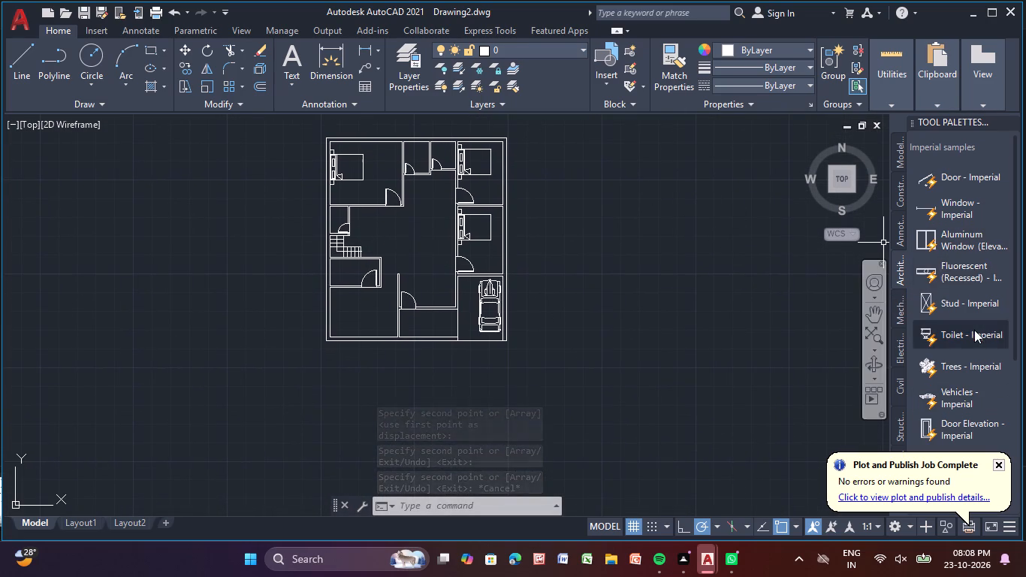
{"action": "left_click", "coordinate": [974, 330]}
{"action": "left_click", "coordinate": [588, 219]}
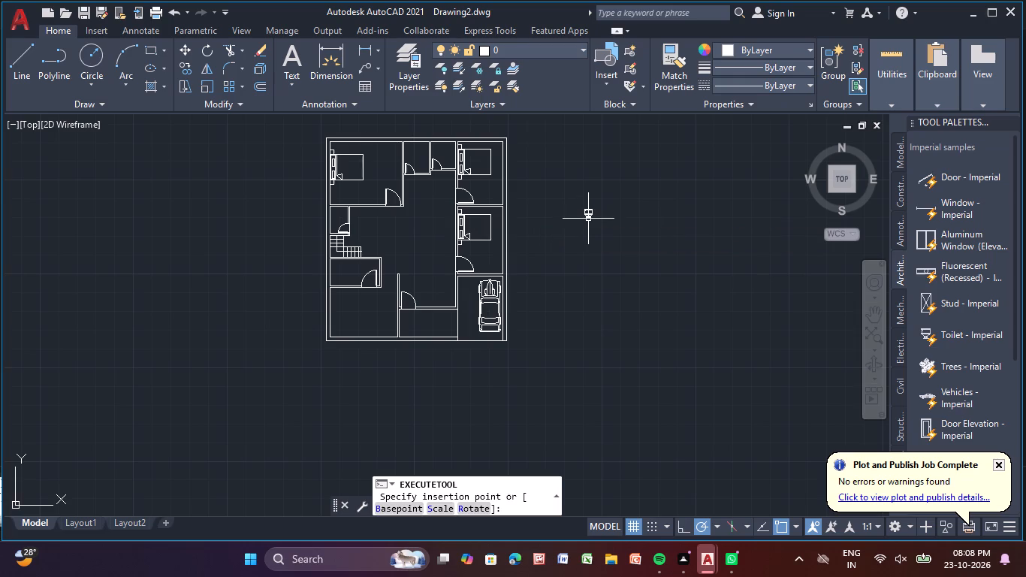
{"action": "left_click", "coordinate": [588, 216]}
{"action": "scroll", "coordinate": [588, 216], "scroll_direction": "up", "scroll_amount": 4}
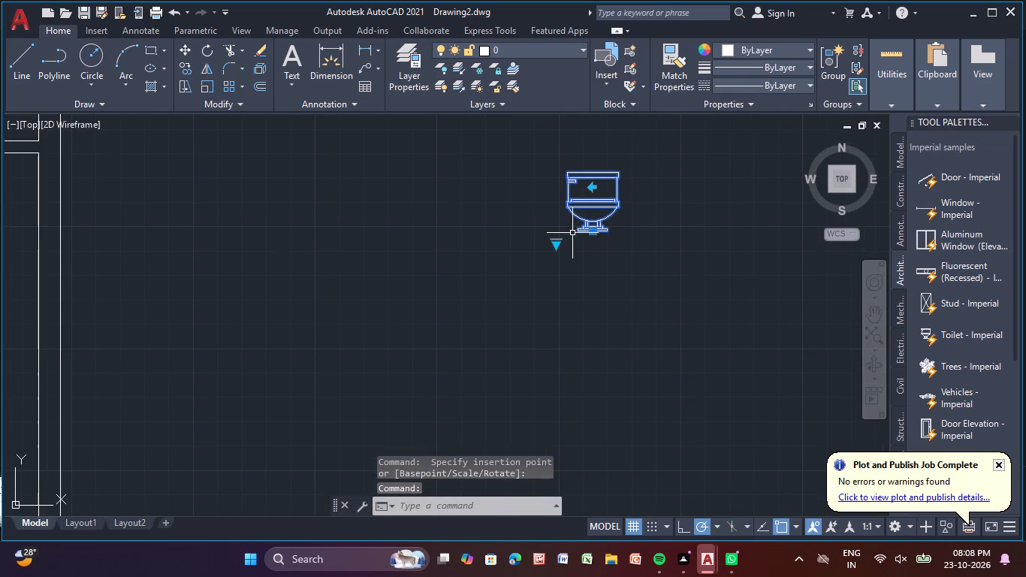
{"action": "left_click", "coordinate": [559, 243]}
{"action": "left_click", "coordinate": [616, 276]}
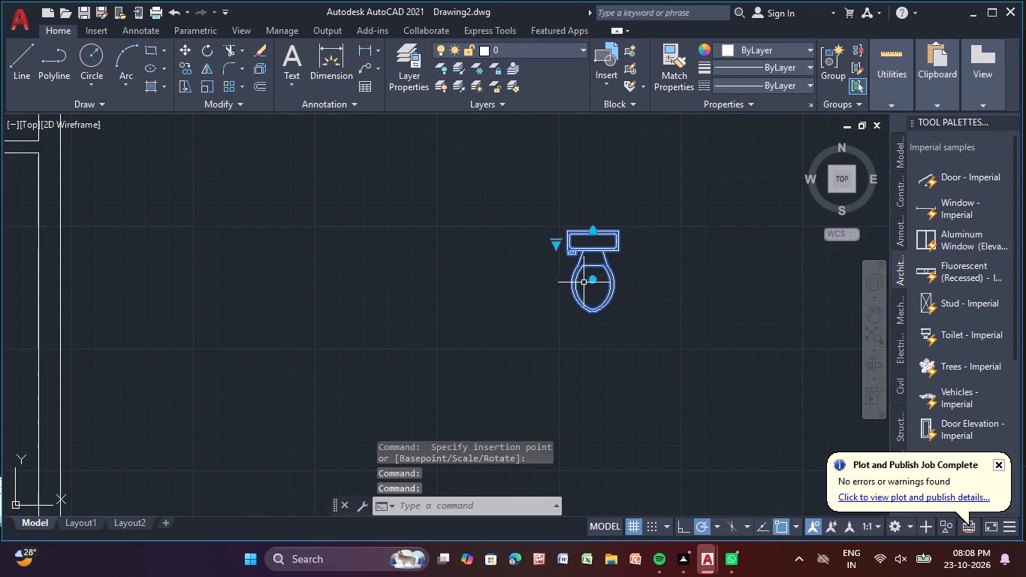
Rotate the toilet 270° about its tank's upper-right corner so the bowl points left.
{"action": "left_click", "coordinate": [208, 47]}
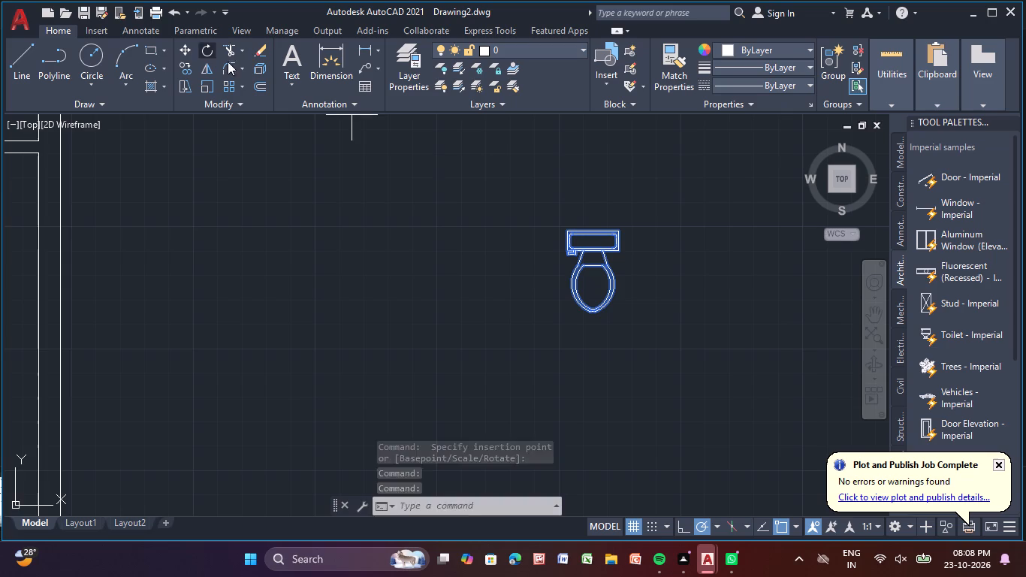
{"action": "left_click", "coordinate": [618, 231]}
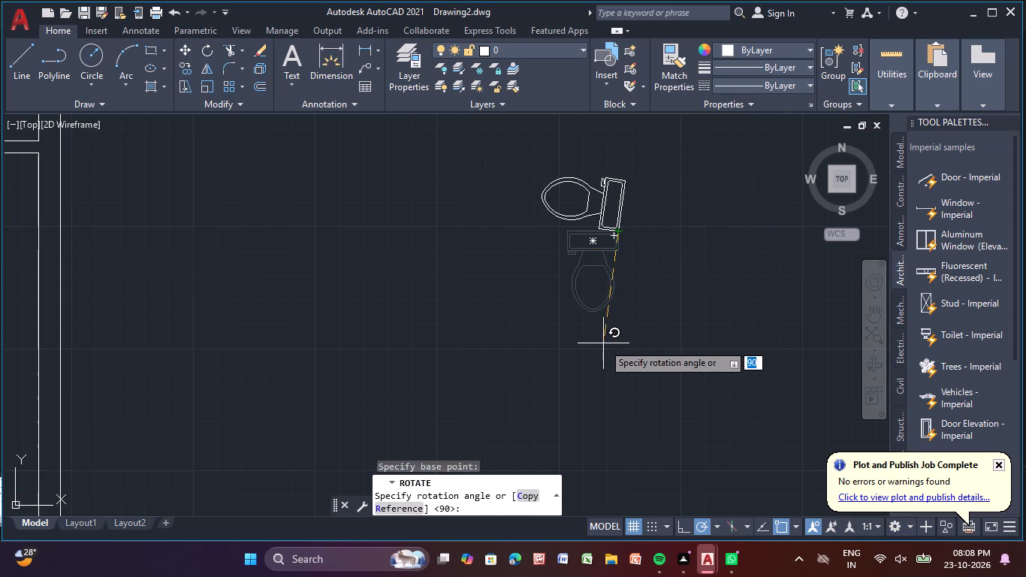
{"action": "left_click", "coordinate": [621, 343]}
Move the toilet into the left of the two small top rooms, with its tank's back edge on the right wall.
{"action": "left_click", "coordinate": [595, 204]}
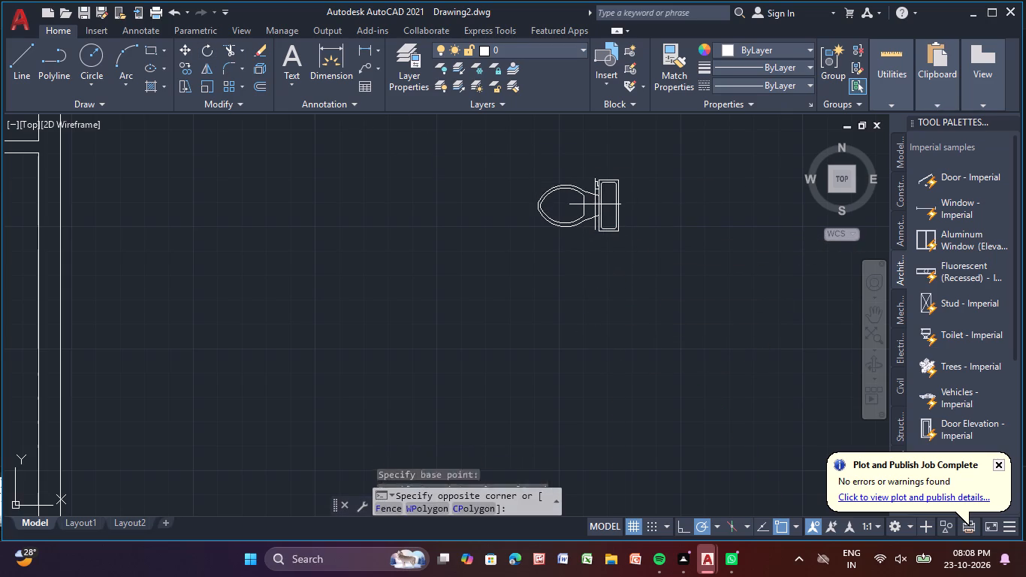
{"action": "left_click", "coordinate": [600, 201]}
{"action": "left_click", "coordinate": [599, 200]}
{"action": "left_click", "coordinate": [594, 207]}
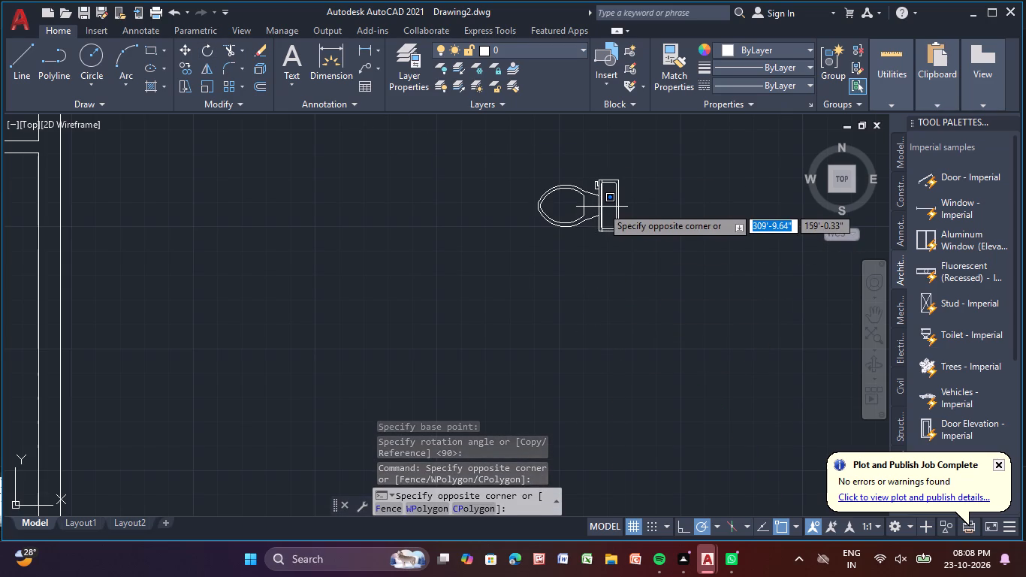
{"action": "left_click", "coordinate": [599, 199]}
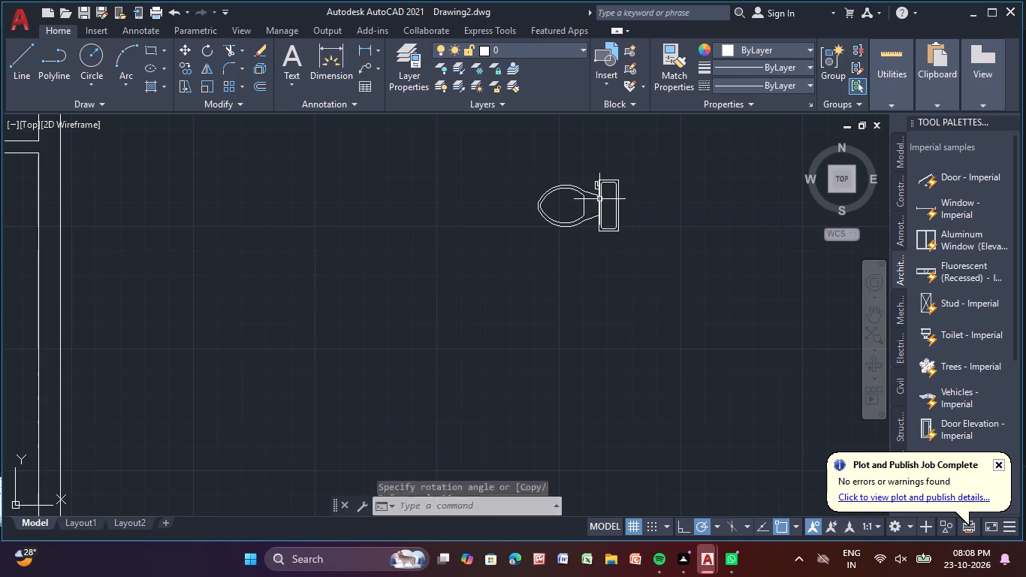
{"action": "left_click", "coordinate": [617, 201]}
{"action": "left_click", "coordinate": [617, 207]}
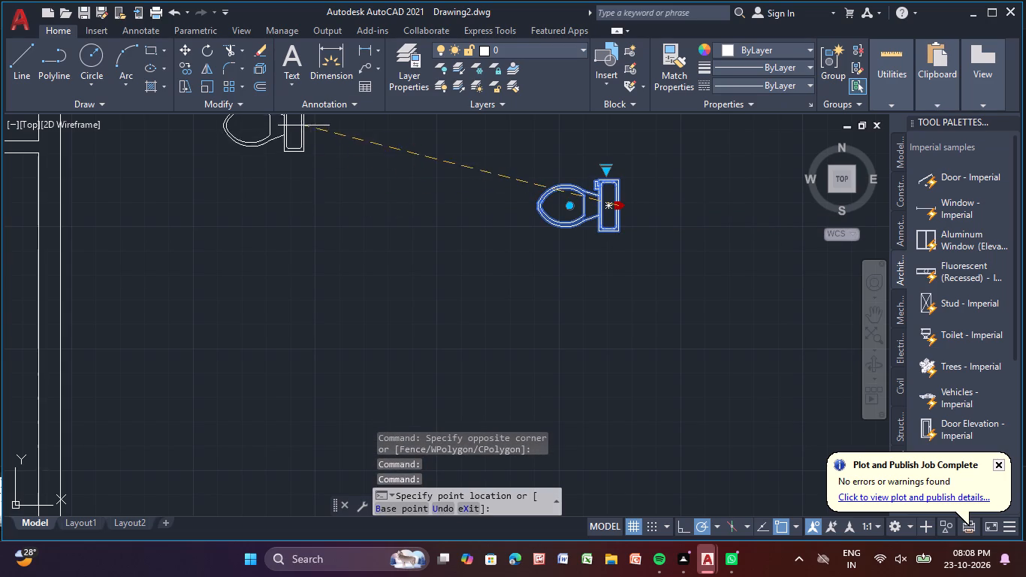
{"action": "scroll", "coordinate": [297, 168], "scroll_direction": "down", "scroll_amount": 1}
{"action": "middle_click_drag", "start_coordinate": [296, 174], "coordinate": [451, 313]}
{"action": "scroll", "coordinate": [237, 204], "scroll_direction": "down", "scroll_amount": 1}
{"action": "middle_click_drag", "start_coordinate": [237, 207], "coordinate": [494, 304]}
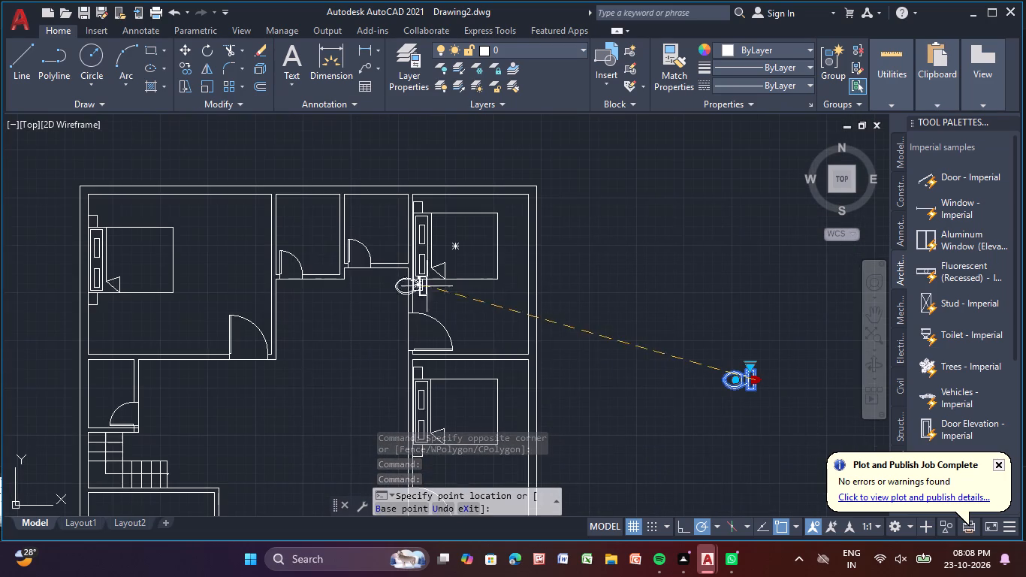
{"action": "scroll", "coordinate": [332, 222], "scroll_direction": "up", "scroll_amount": 4}
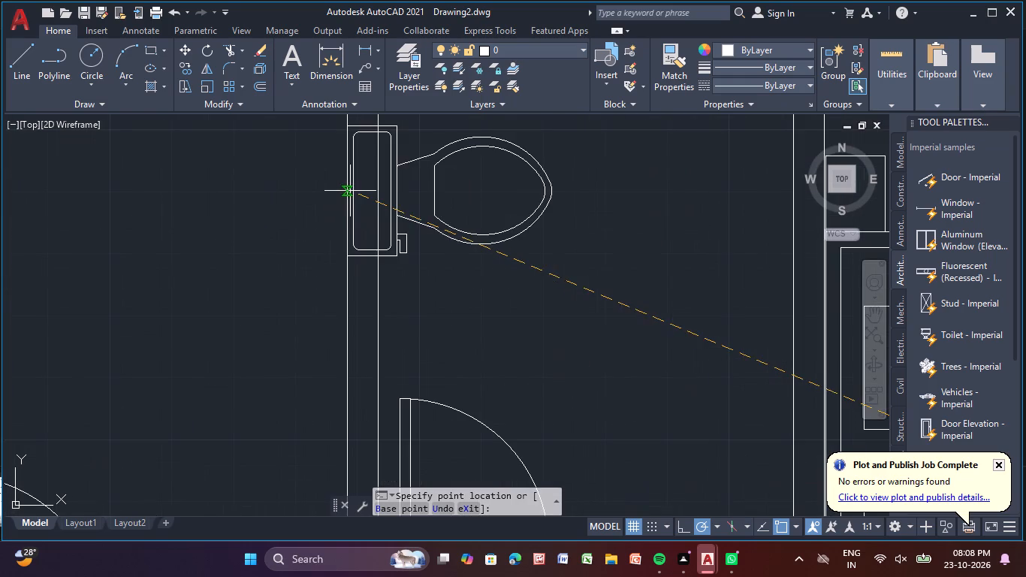
{"action": "left_click", "coordinate": [342, 189]}
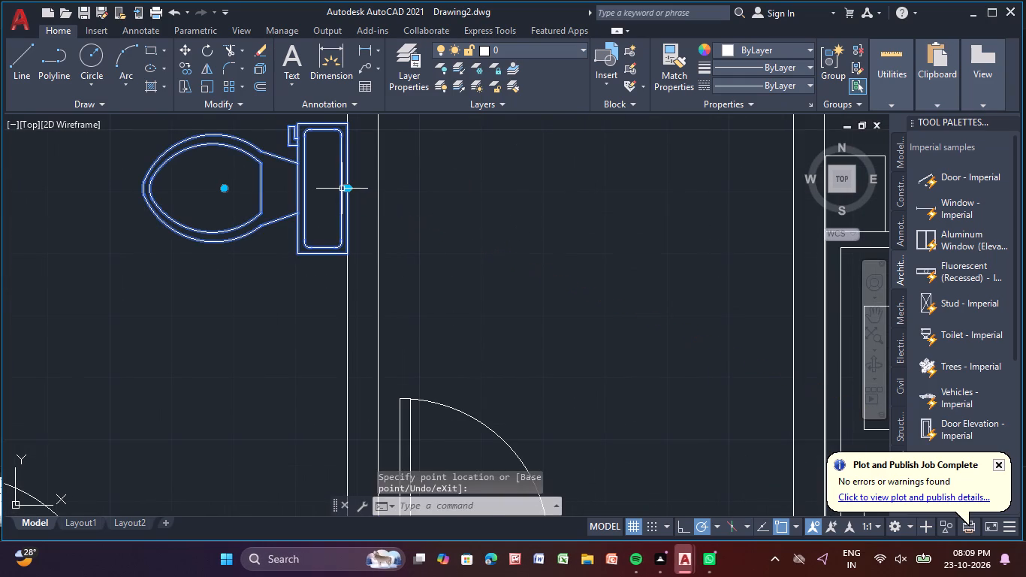
Copy the toilet into the adjacent small room on the right, about 3'-7.5" away at 355°.
{"action": "scroll", "coordinate": [394, 195], "scroll_direction": "down", "scroll_amount": 1}
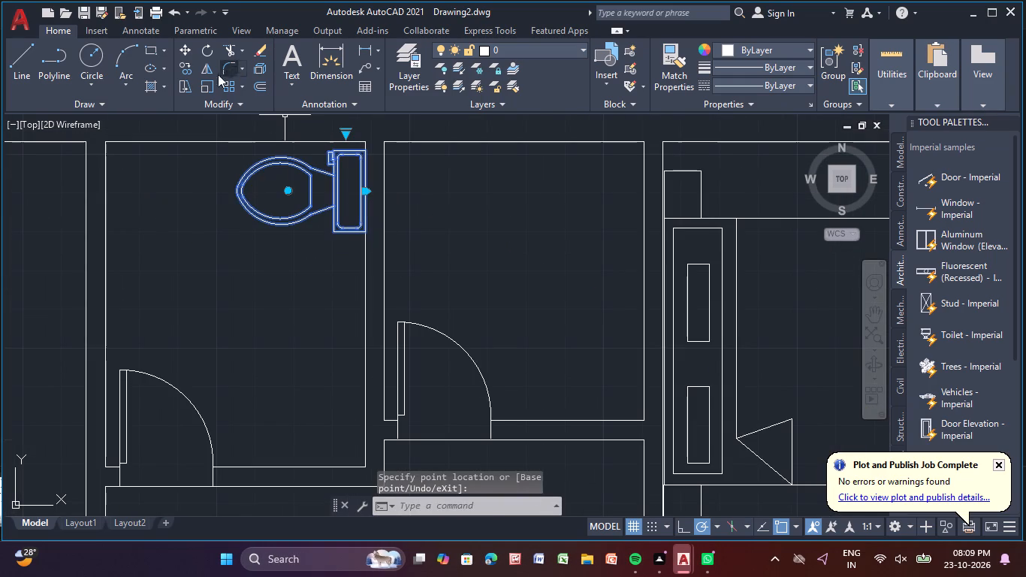
{"action": "left_click", "coordinate": [189, 68]}
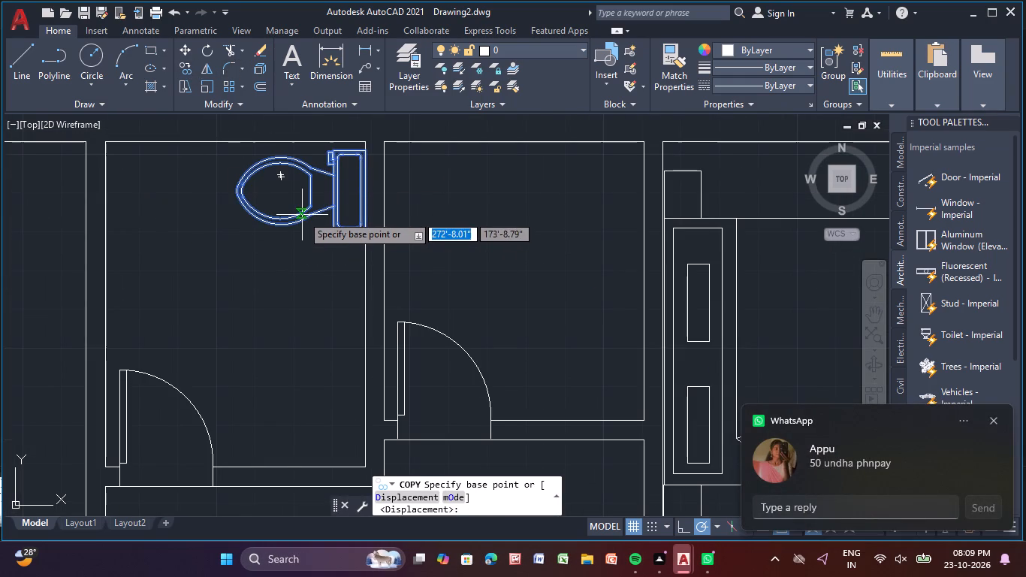
{"action": "left_click", "coordinate": [302, 214]}
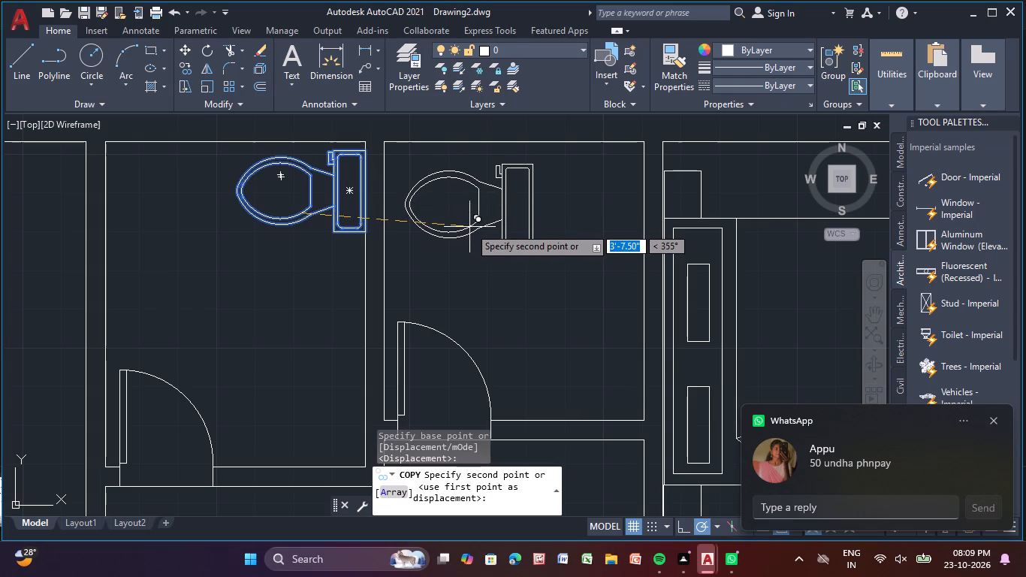
{"action": "left_click", "coordinate": [467, 227]}
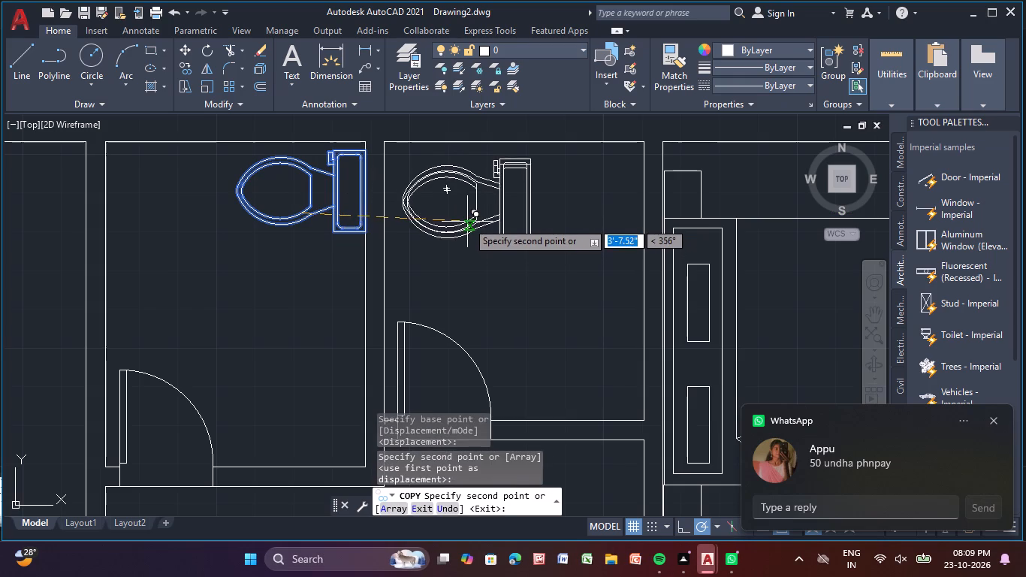
{"action": "key", "text": "Escape"}
Rotate the copied toilet 180° about the middle of its tank's back edge so the bowl points right.
{"action": "left_click", "coordinate": [500, 217]}
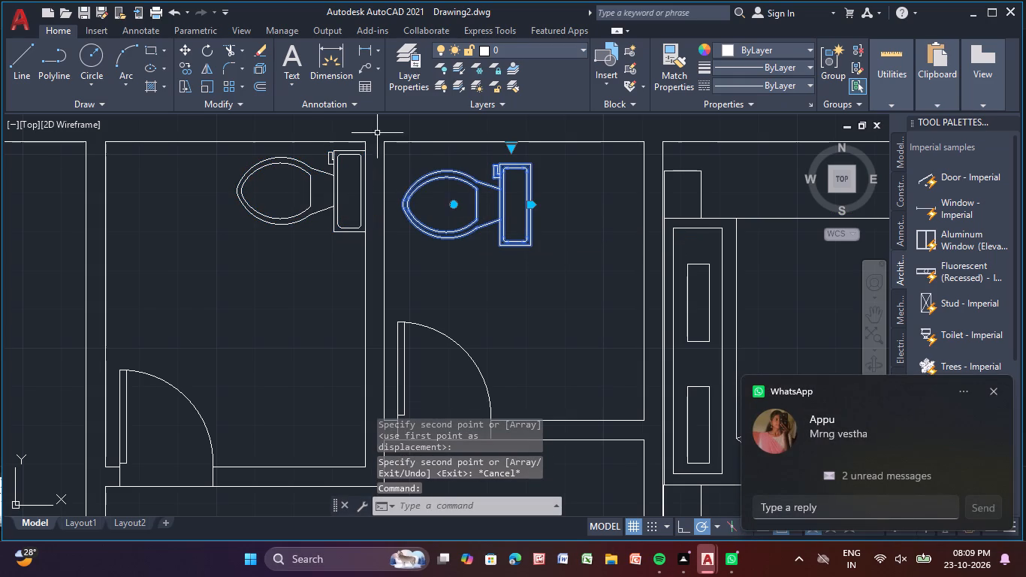
{"action": "left_click", "coordinate": [210, 47]}
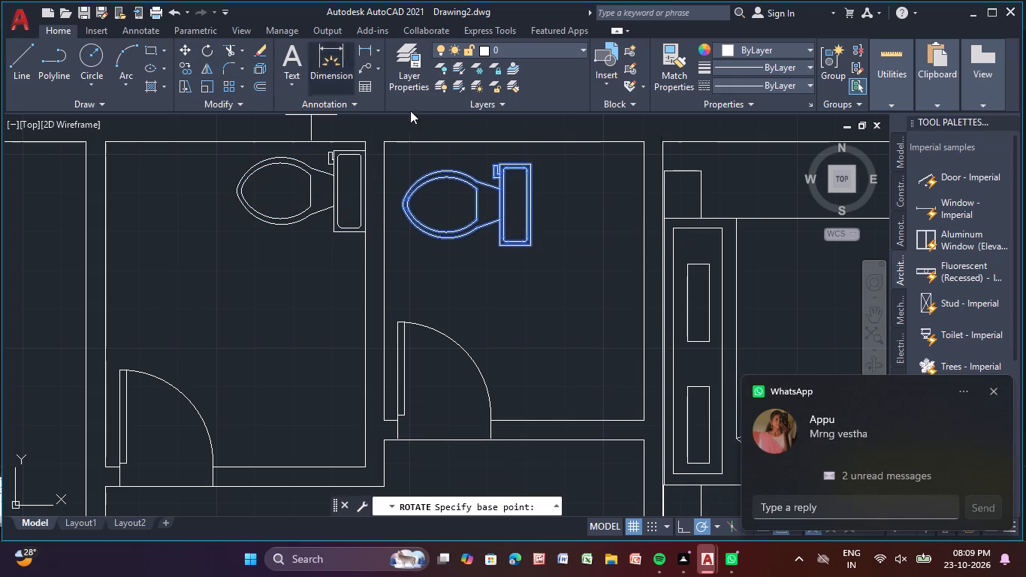
{"action": "left_click", "coordinate": [531, 202]}
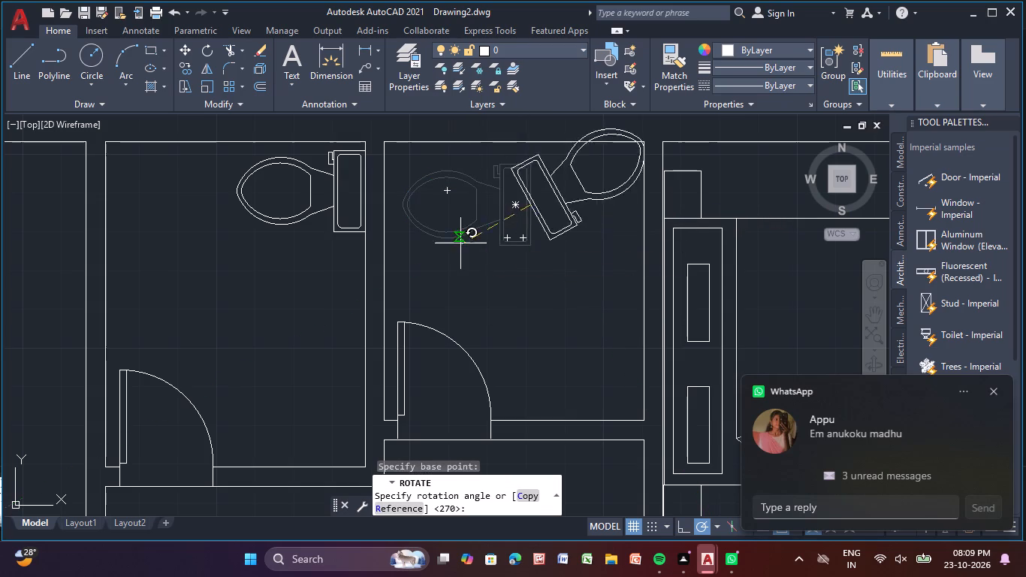
{"action": "left_click", "coordinate": [439, 201]}
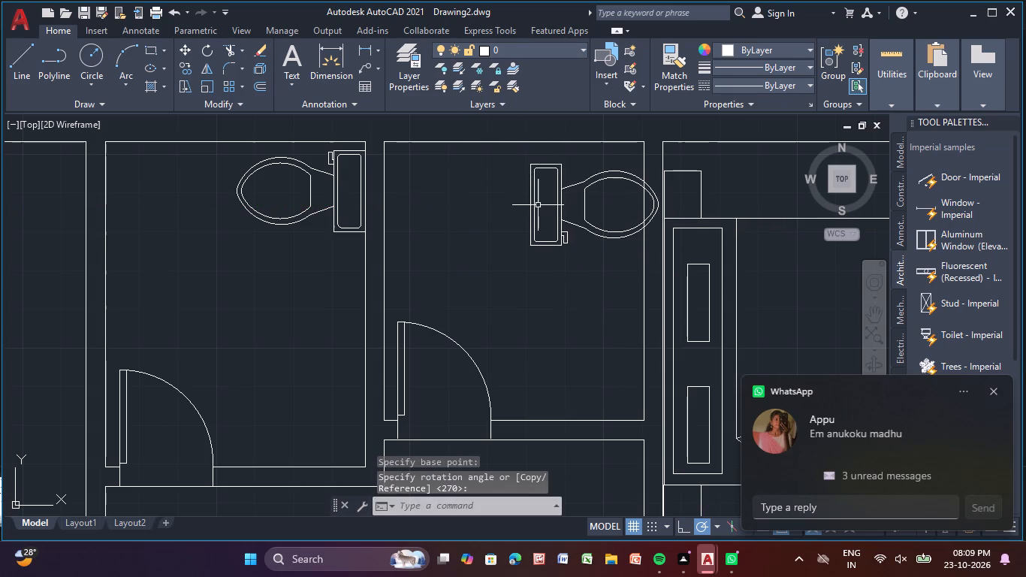
Move the rotated toilet's tank against its room's left wall and shift it about 1.6" down along that wall.
{"action": "left_click", "coordinate": [534, 203]}
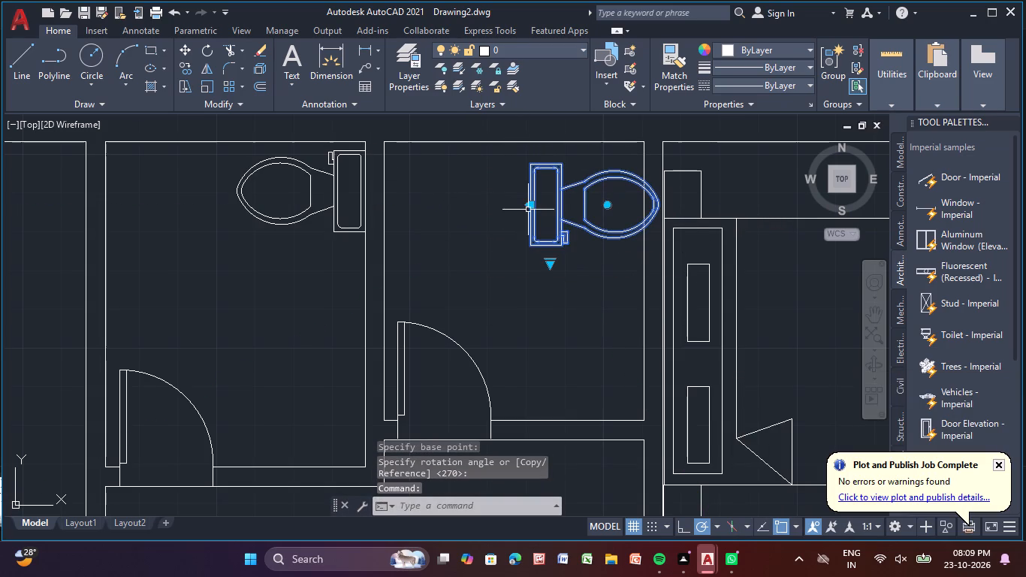
{"action": "left_click", "coordinate": [529, 208]}
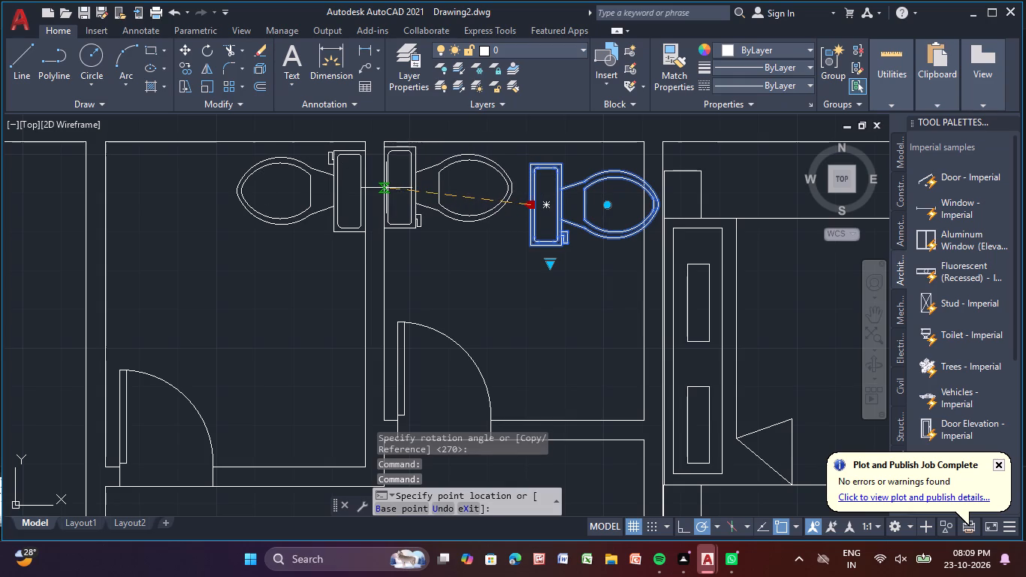
{"action": "left_click", "coordinate": [386, 187]}
{"action": "scroll", "coordinate": [412, 193], "scroll_direction": "up", "scroll_amount": 1}
{"action": "middle_click_drag", "start_coordinate": [410, 193], "coordinate": [400, 220]}
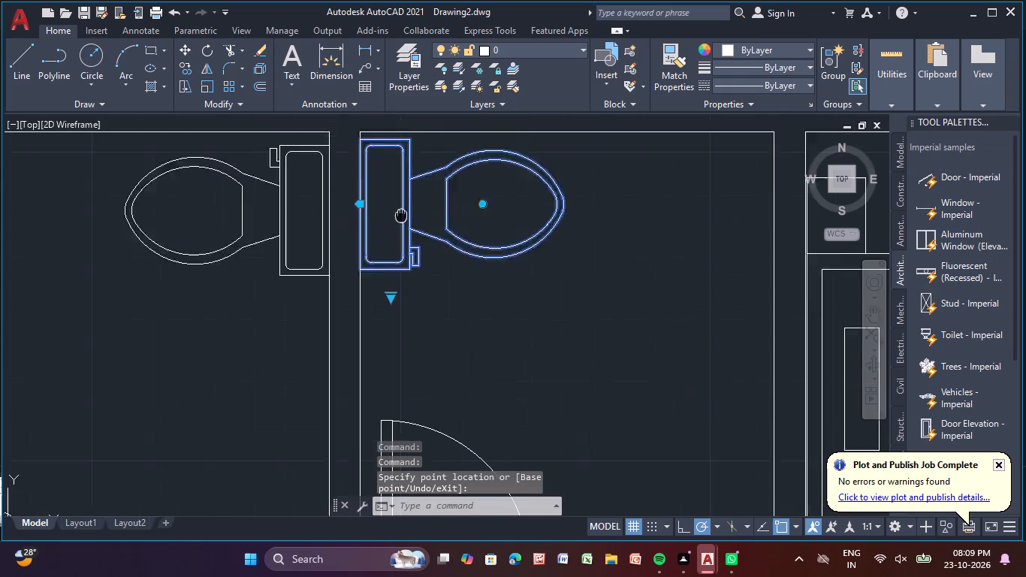
{"action": "middle_click_drag", "start_coordinate": [400, 220], "coordinate": [383, 262]}
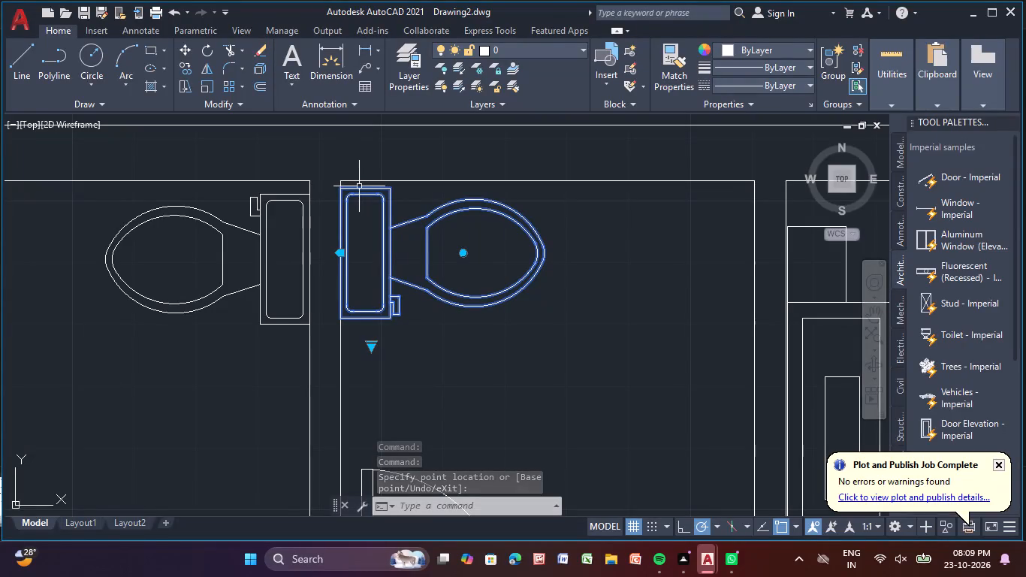
{"action": "left_click", "coordinate": [342, 254]}
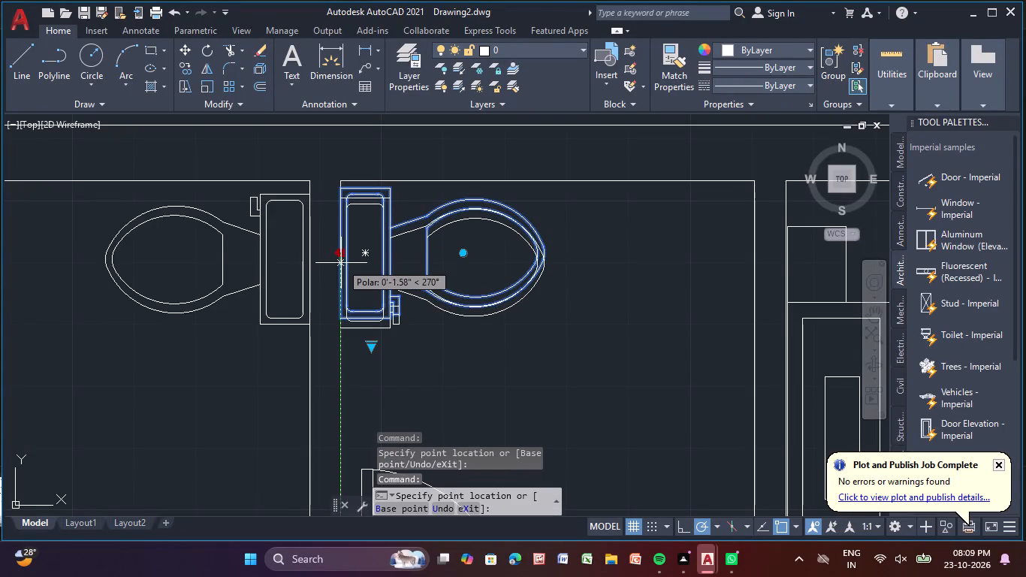
{"action": "left_click", "coordinate": [341, 263]}
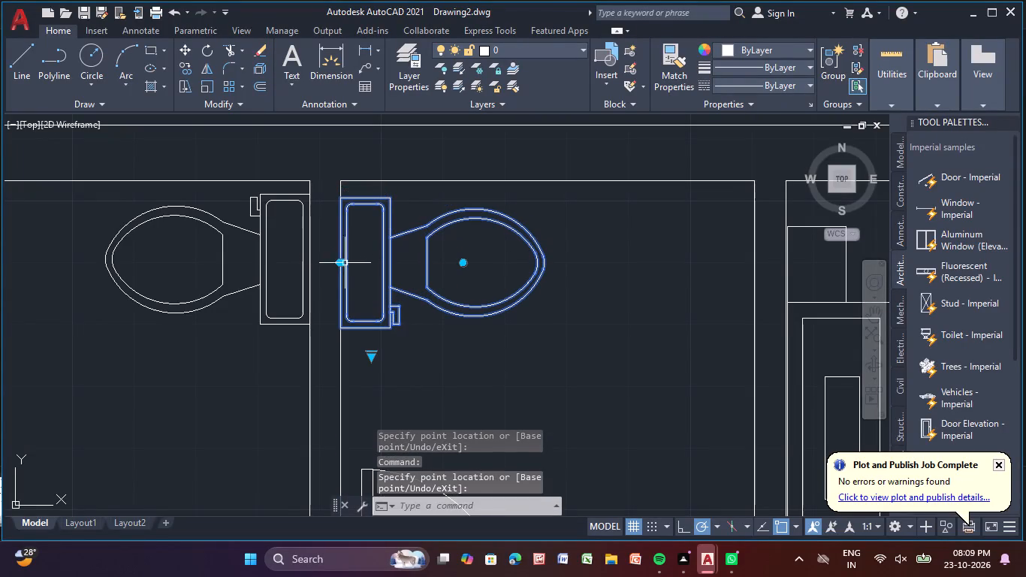
{"action": "key", "text": "Escape"}
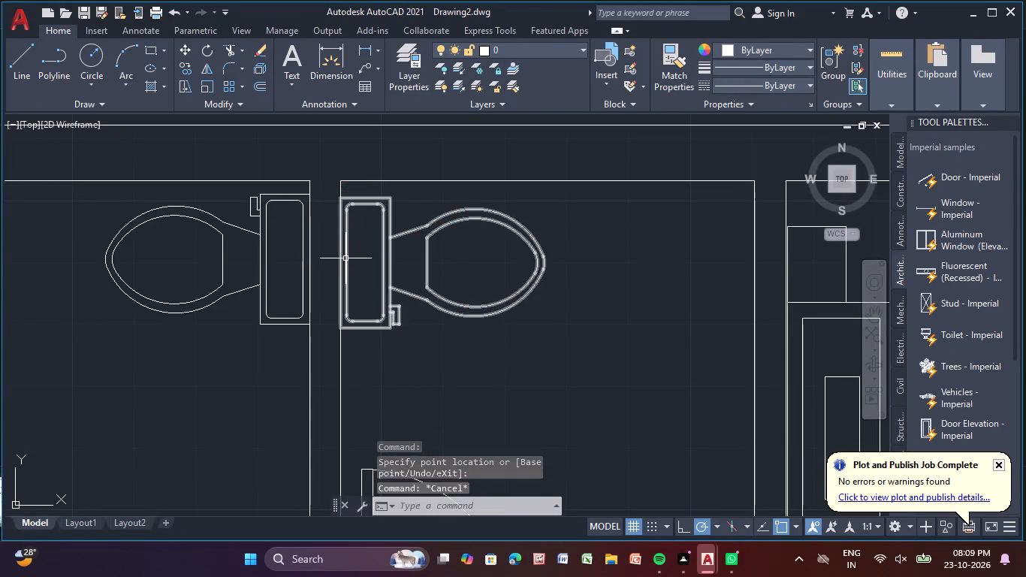
Adjust the rotated toilet's position so its tank's back edge lies on the left wall, nearly level with the neighbouring toilet.
{"action": "left_click", "coordinate": [345, 258]}
{"action": "left_click", "coordinate": [344, 261]}
{"action": "left_click", "coordinate": [346, 258]}
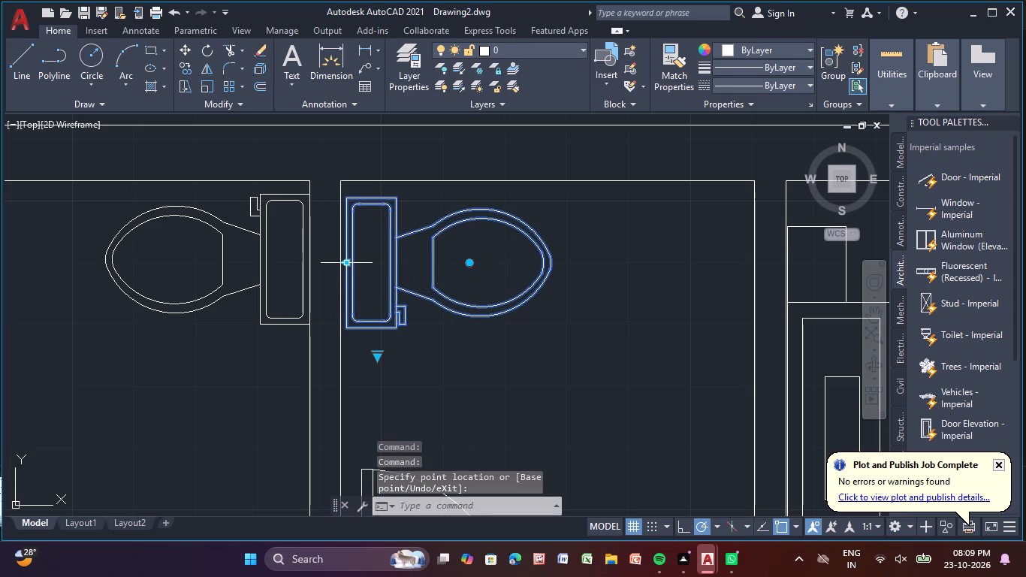
{"action": "left_click", "coordinate": [347, 261]}
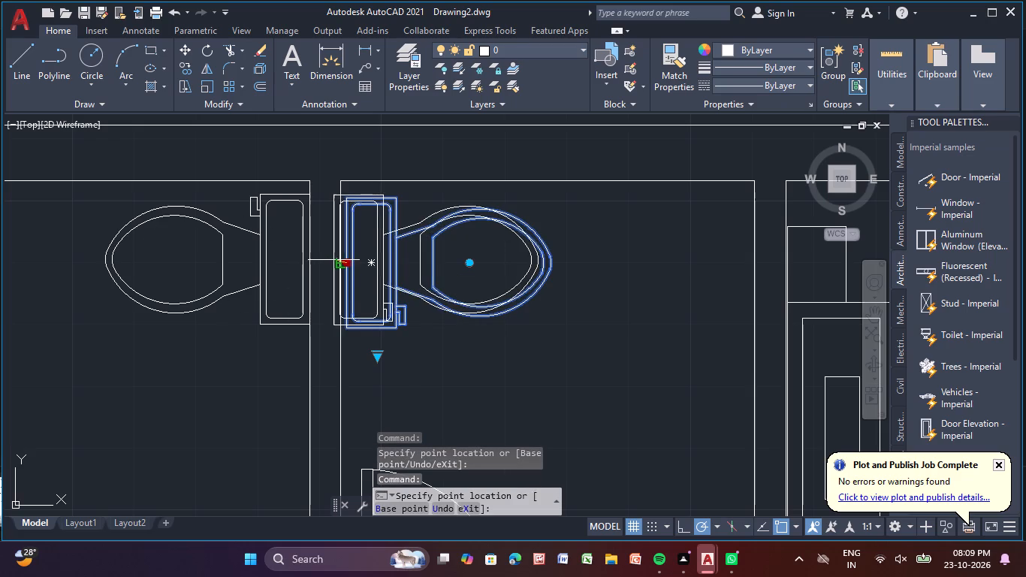
{"action": "scroll", "coordinate": [349, 258], "scroll_direction": "up", "scroll_amount": 3}
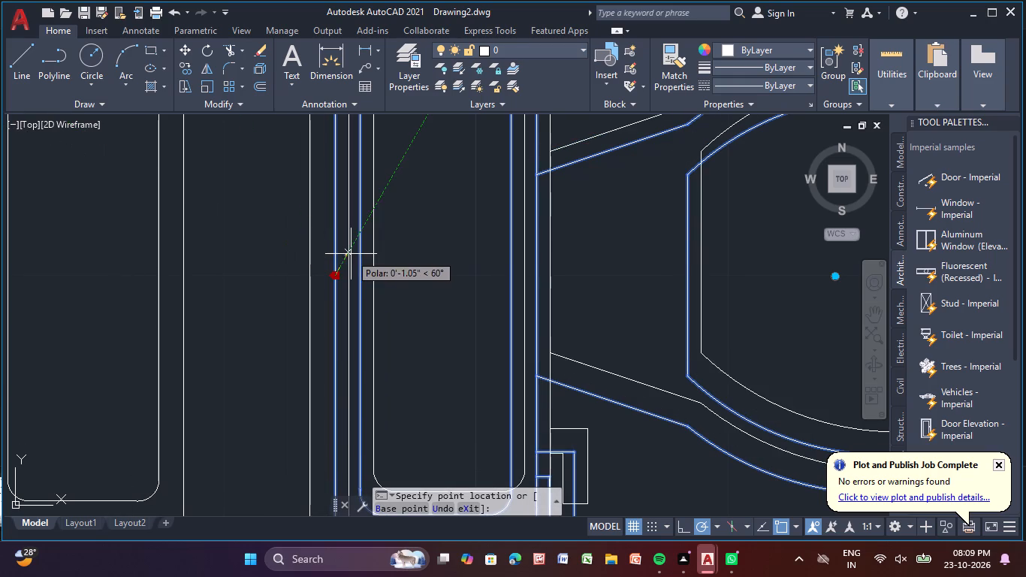
{"action": "left_click", "coordinate": [340, 255]}
{"action": "key", "text": "Escape"}
{"action": "scroll", "coordinate": [351, 269], "scroll_direction": "down", "scroll_amount": 2}
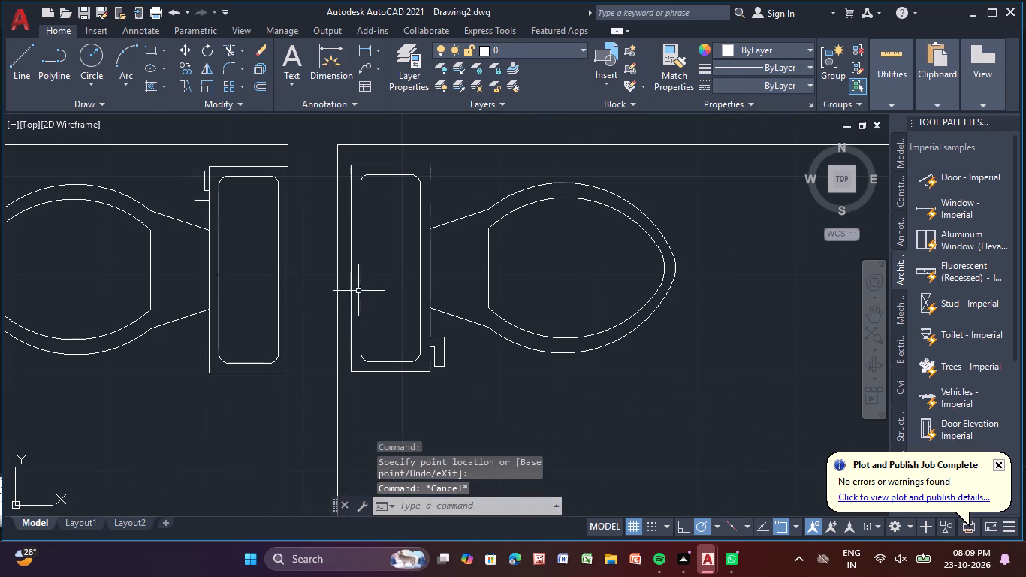
{"action": "middle_click", "coordinate": [362, 297]}
{"action": "left_click", "coordinate": [354, 261]}
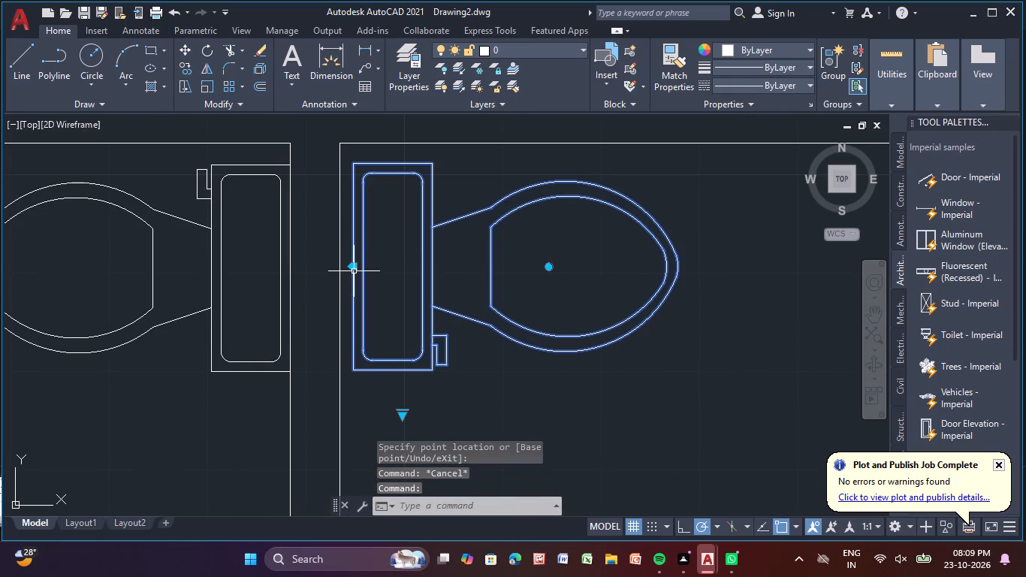
{"action": "left_click", "coordinate": [354, 266]}
{"action": "left_click", "coordinate": [339, 267]}
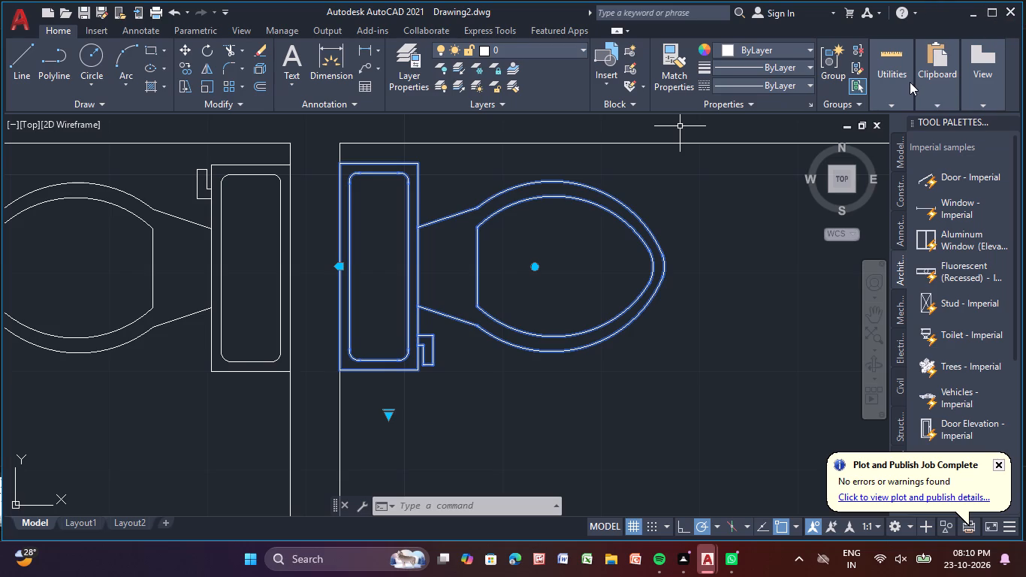
{"action": "key", "text": "Escape"}
{"action": "key", "text": "Escape"}
{"action": "key", "text": "Escape"}
{"action": "key", "text": "Escape"}
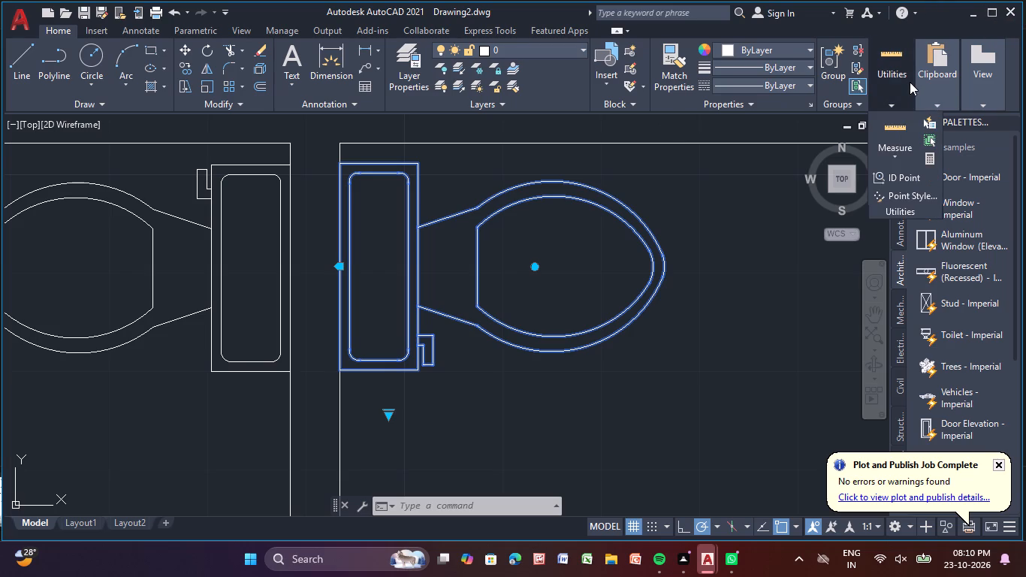
{"action": "middle_click", "coordinate": [554, 362]}
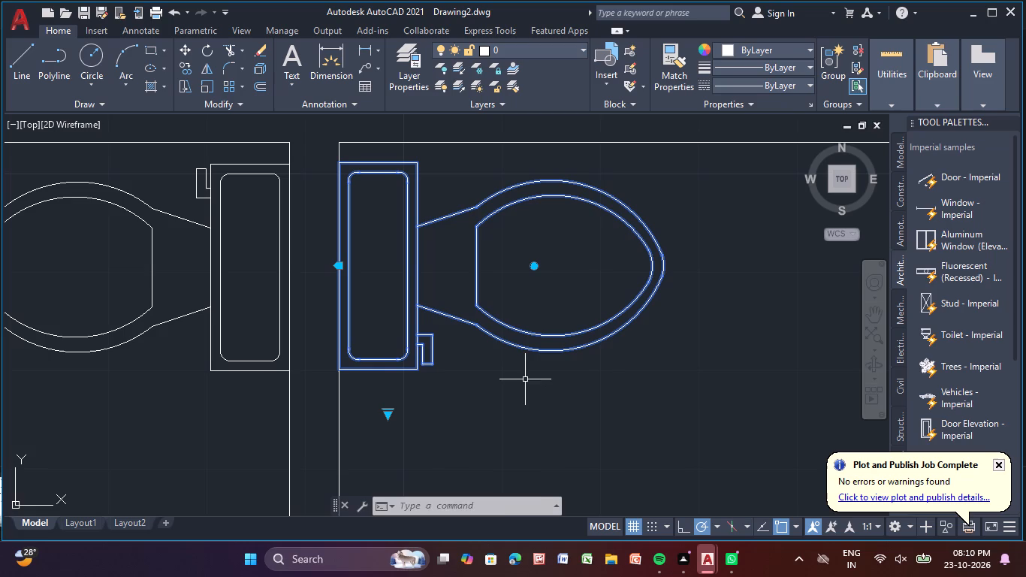
{"action": "triple_click", "coordinate": [522, 379]}
{"action": "key", "text": "Escape"}
{"action": "key", "text": "Escape"}
{"action": "key", "text": "Escape"}
{"action": "key", "text": "Escape"}
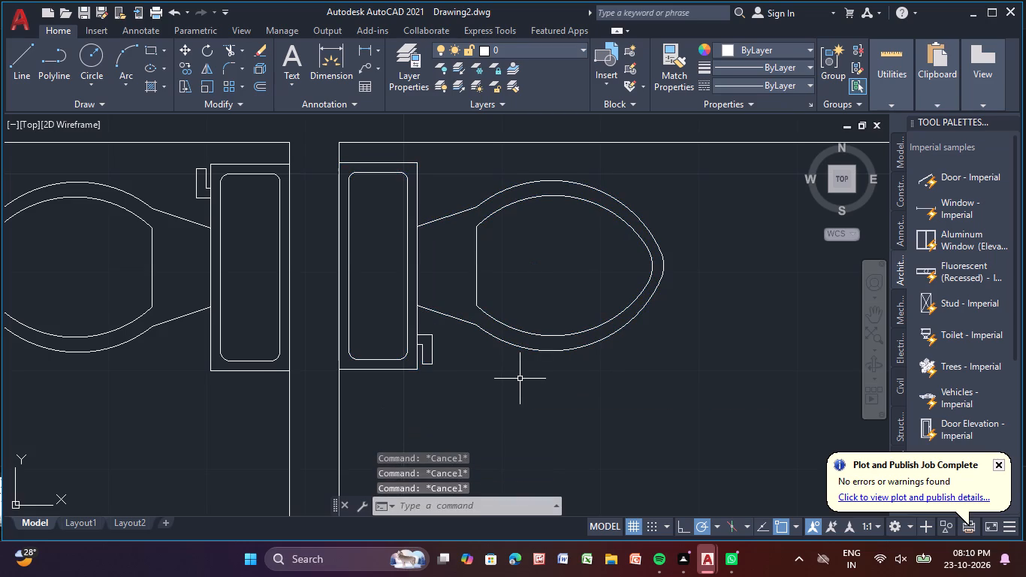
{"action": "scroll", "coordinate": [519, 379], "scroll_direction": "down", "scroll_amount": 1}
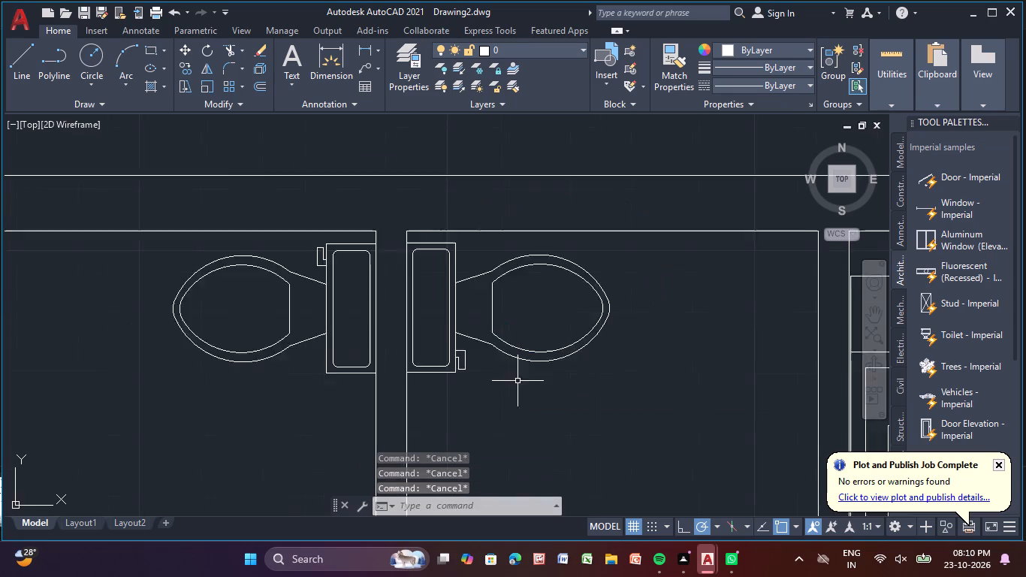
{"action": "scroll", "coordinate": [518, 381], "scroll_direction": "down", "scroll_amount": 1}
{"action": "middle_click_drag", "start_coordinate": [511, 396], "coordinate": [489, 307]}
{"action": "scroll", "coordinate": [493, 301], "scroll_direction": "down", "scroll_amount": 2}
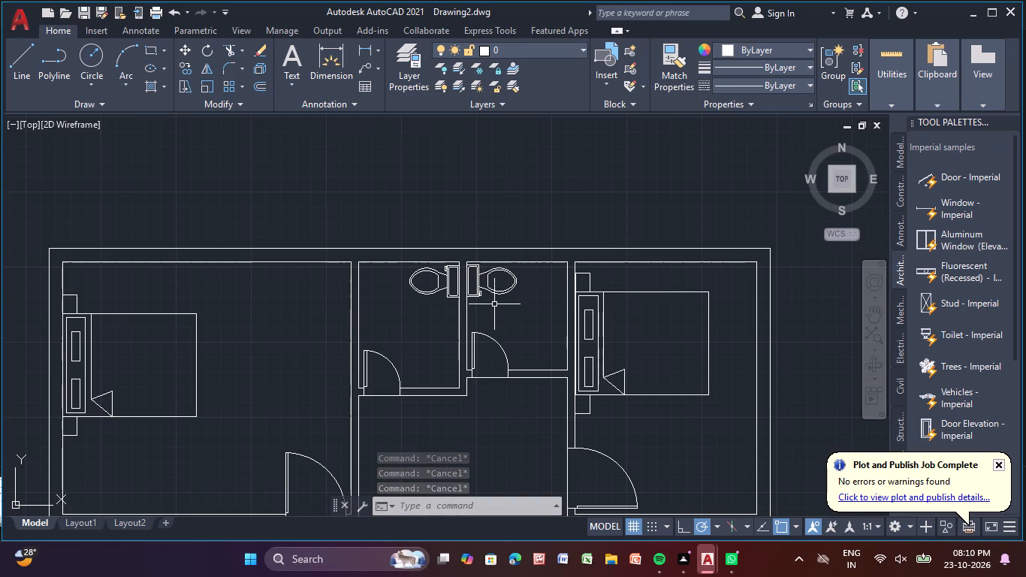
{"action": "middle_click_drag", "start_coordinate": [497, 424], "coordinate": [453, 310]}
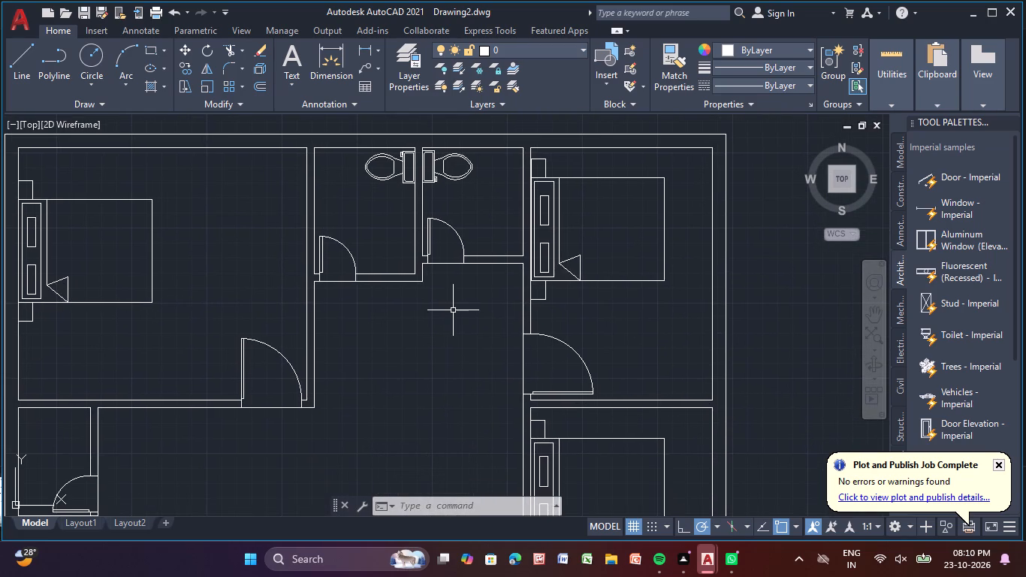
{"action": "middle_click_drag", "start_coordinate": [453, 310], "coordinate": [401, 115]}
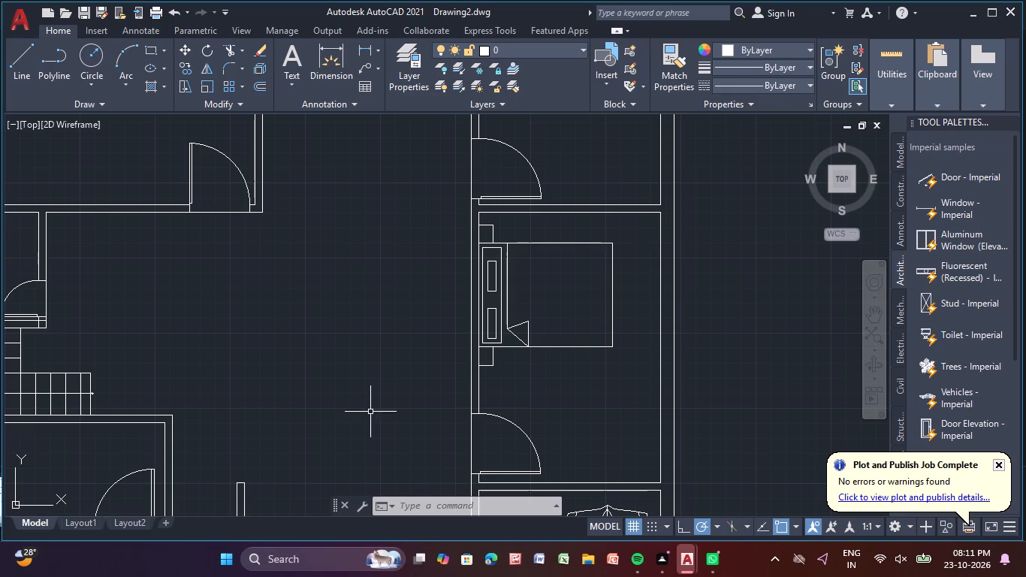
Draw a rectangle about 2'-7" wide and 2'-2" high in the open hall between the staircase and the bedroom with the bed.
{"action": "left_click", "coordinate": [147, 46]}
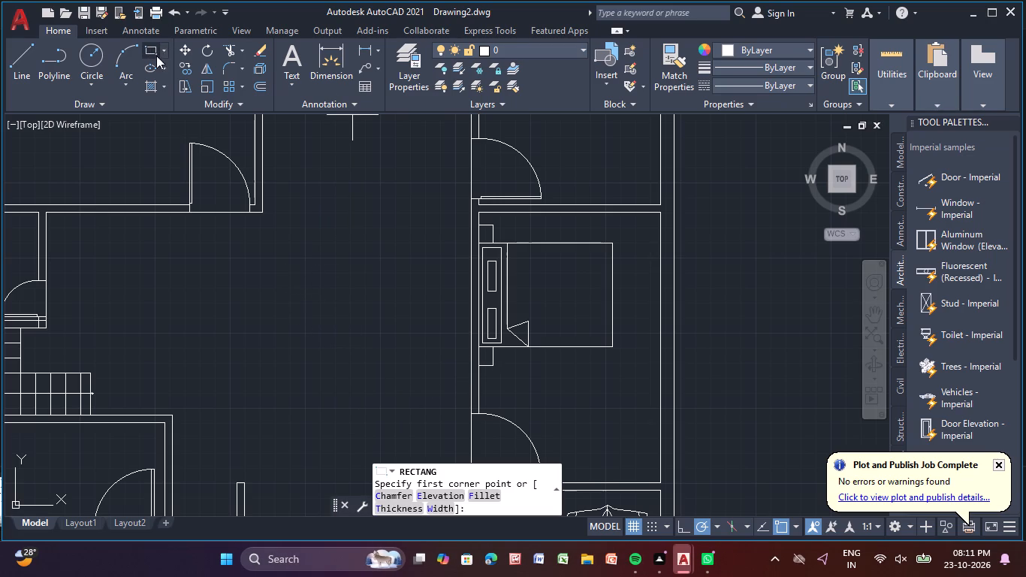
{"action": "middle_click_drag", "start_coordinate": [304, 276], "coordinate": [291, 230]}
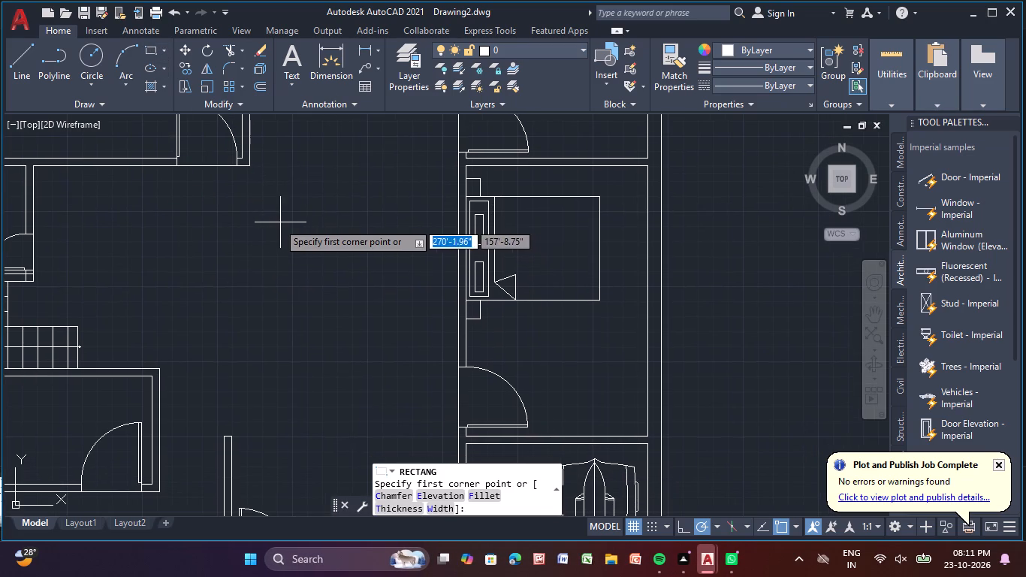
{"action": "left_click", "coordinate": [257, 219]}
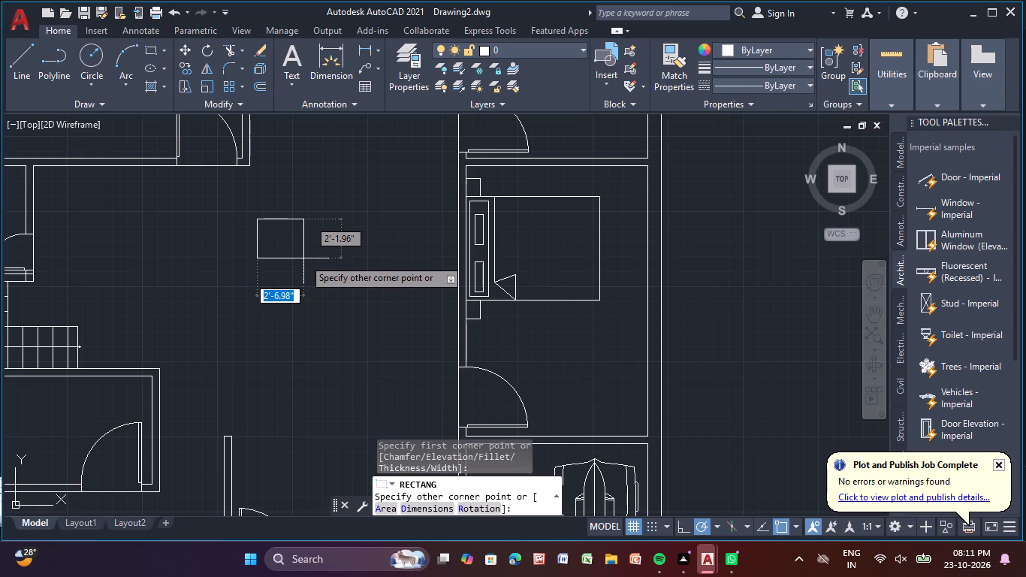
{"action": "left_click", "coordinate": [303, 258]}
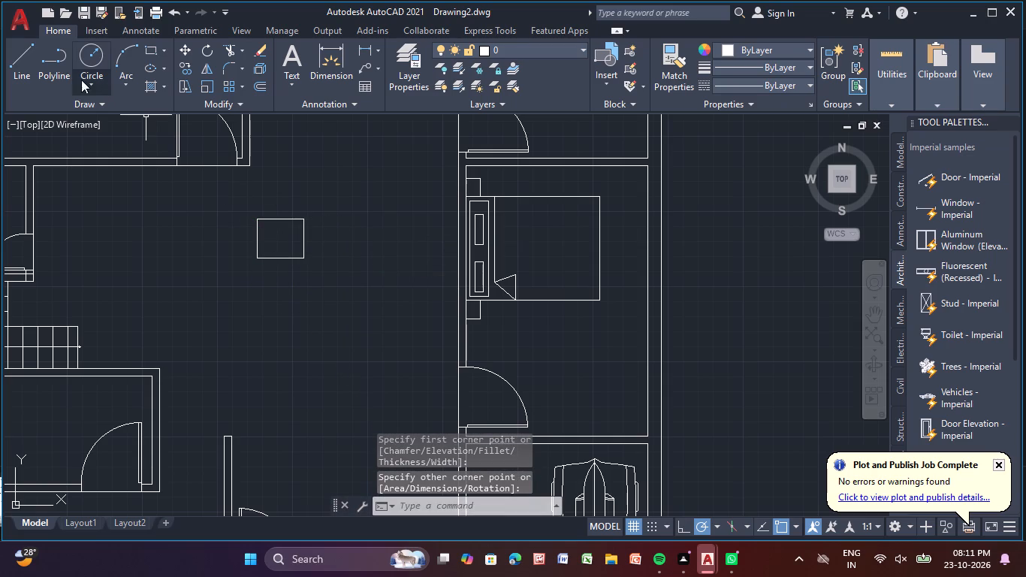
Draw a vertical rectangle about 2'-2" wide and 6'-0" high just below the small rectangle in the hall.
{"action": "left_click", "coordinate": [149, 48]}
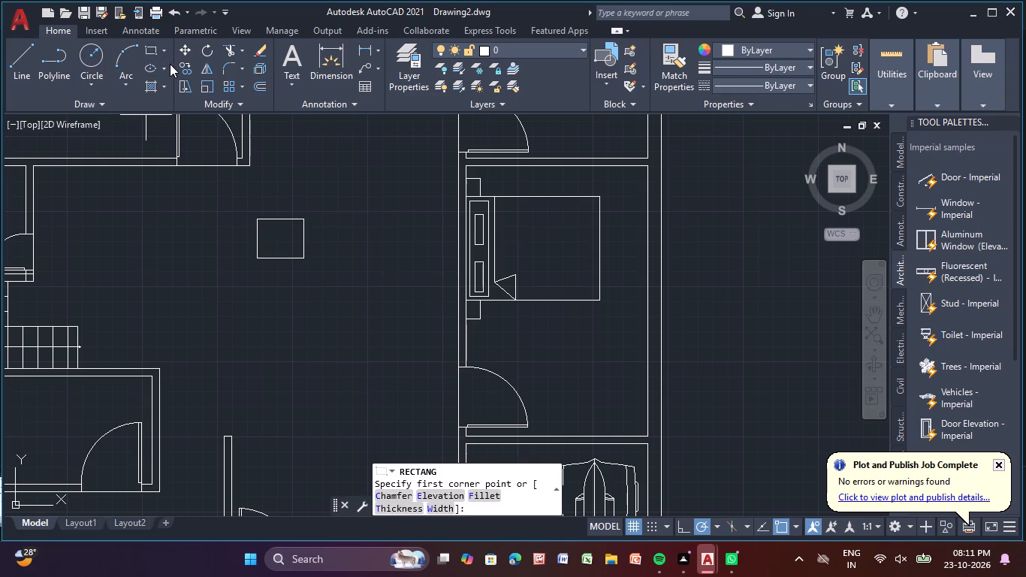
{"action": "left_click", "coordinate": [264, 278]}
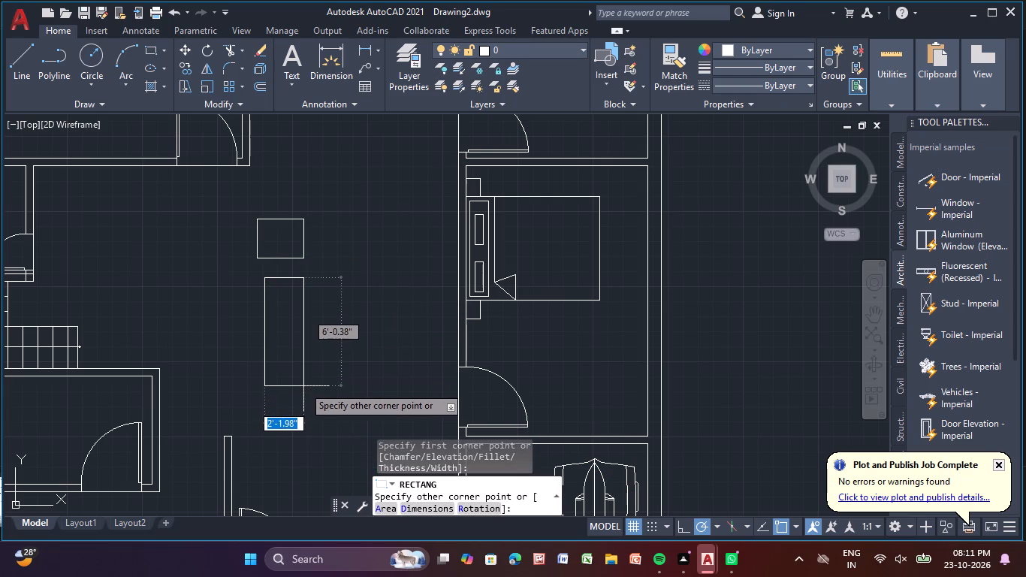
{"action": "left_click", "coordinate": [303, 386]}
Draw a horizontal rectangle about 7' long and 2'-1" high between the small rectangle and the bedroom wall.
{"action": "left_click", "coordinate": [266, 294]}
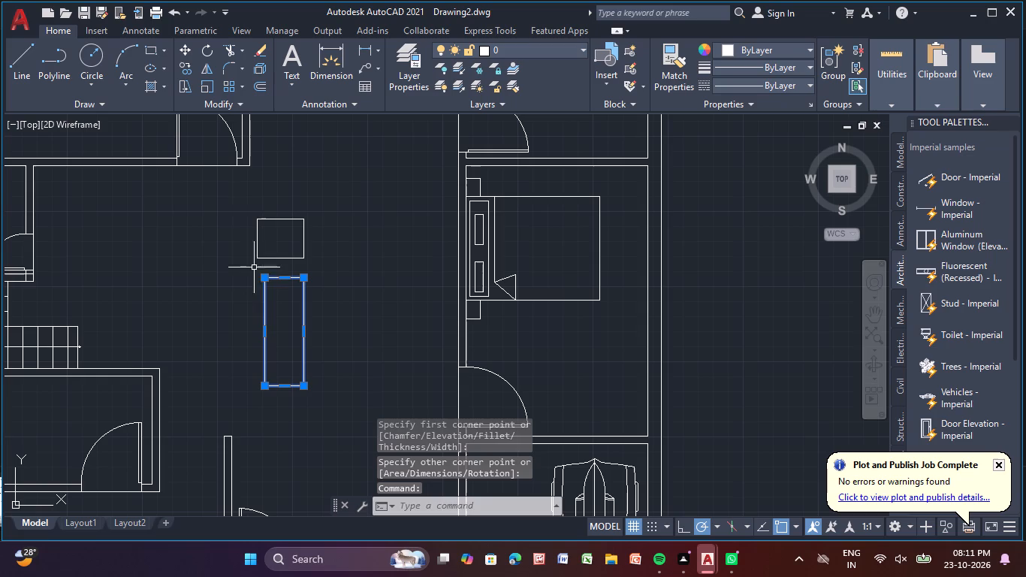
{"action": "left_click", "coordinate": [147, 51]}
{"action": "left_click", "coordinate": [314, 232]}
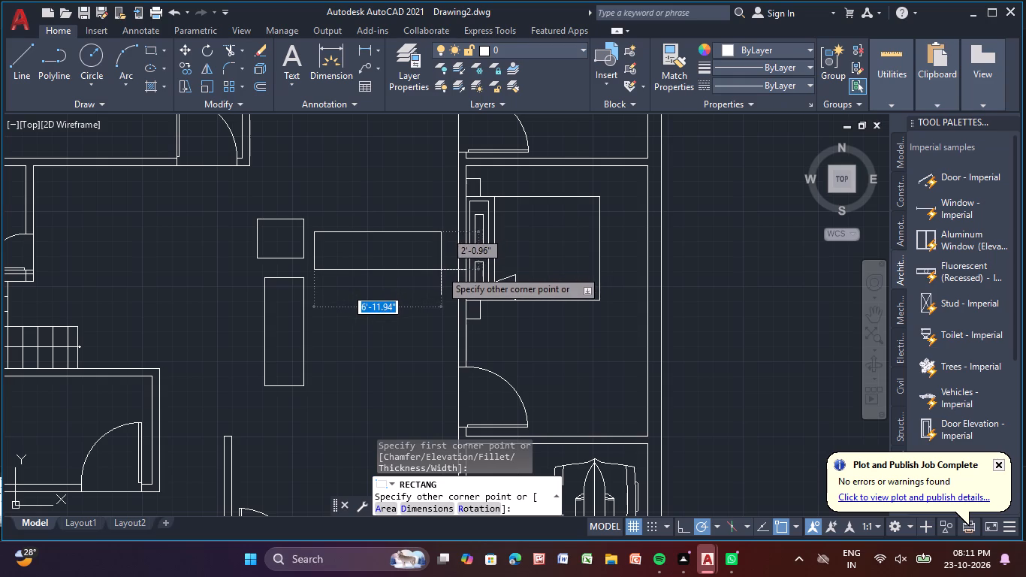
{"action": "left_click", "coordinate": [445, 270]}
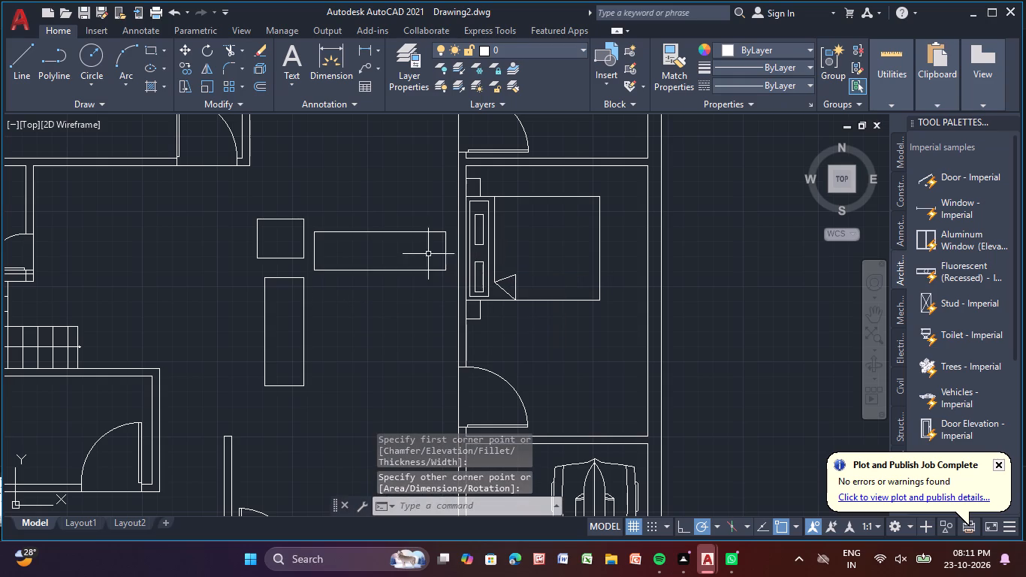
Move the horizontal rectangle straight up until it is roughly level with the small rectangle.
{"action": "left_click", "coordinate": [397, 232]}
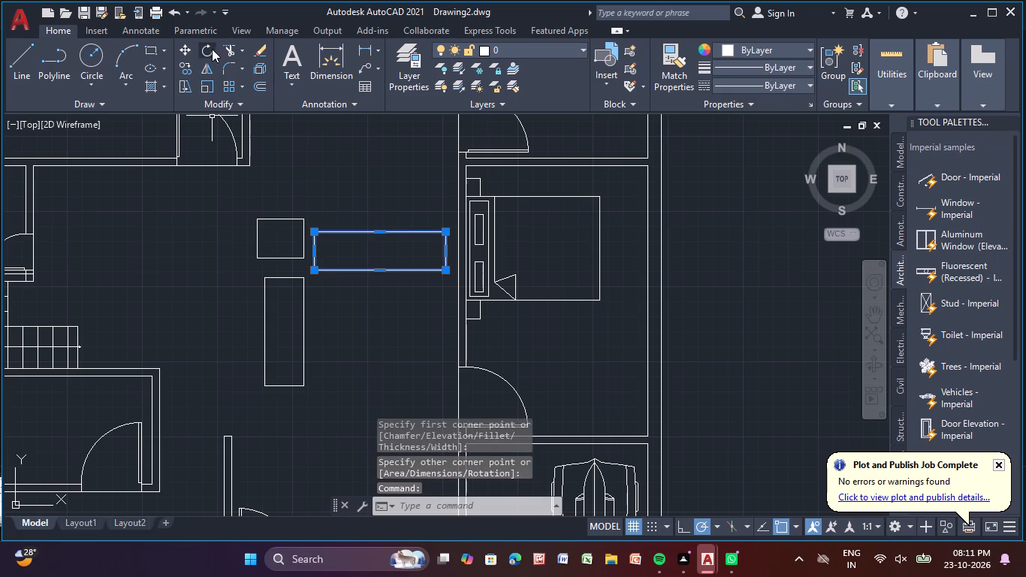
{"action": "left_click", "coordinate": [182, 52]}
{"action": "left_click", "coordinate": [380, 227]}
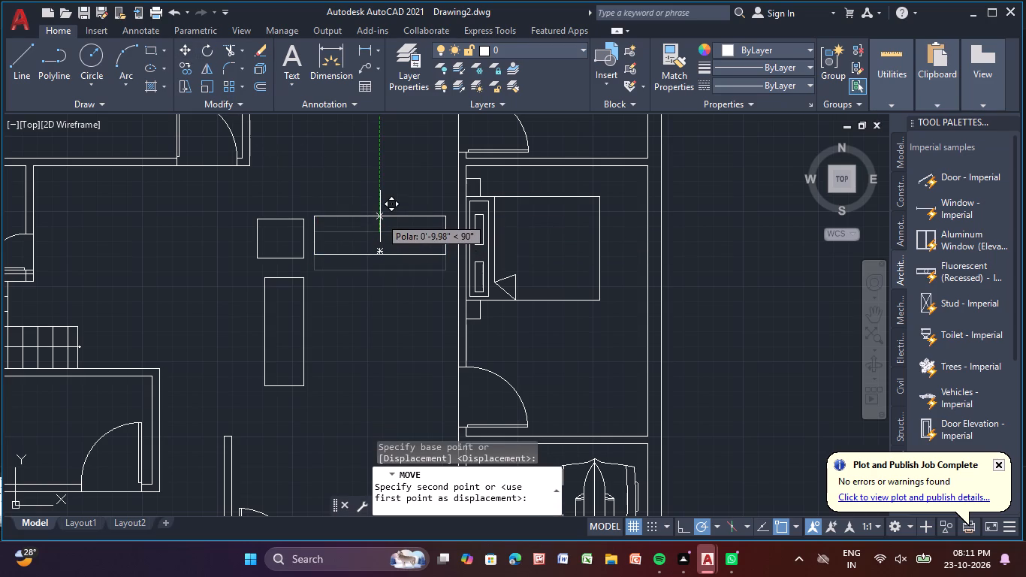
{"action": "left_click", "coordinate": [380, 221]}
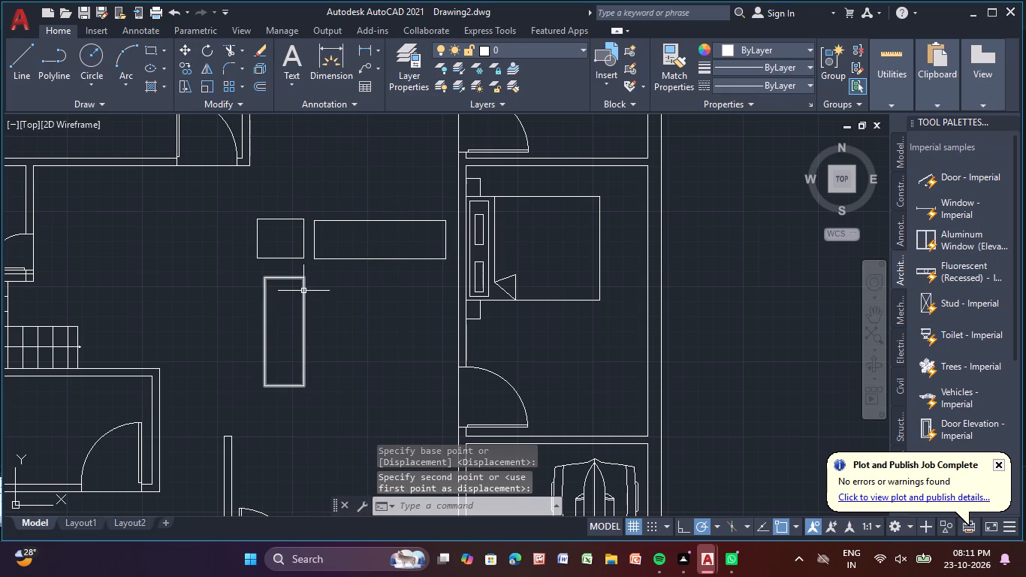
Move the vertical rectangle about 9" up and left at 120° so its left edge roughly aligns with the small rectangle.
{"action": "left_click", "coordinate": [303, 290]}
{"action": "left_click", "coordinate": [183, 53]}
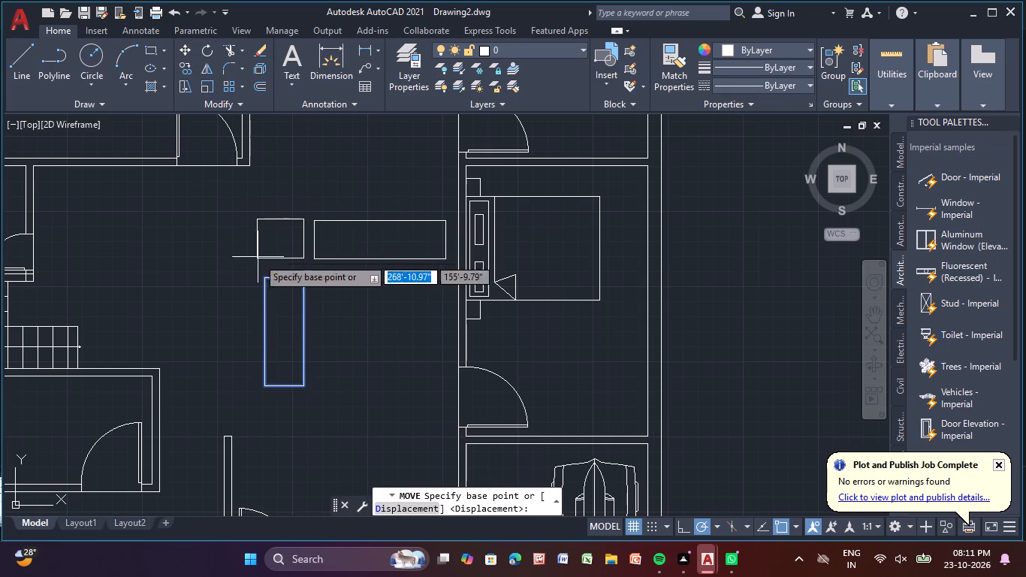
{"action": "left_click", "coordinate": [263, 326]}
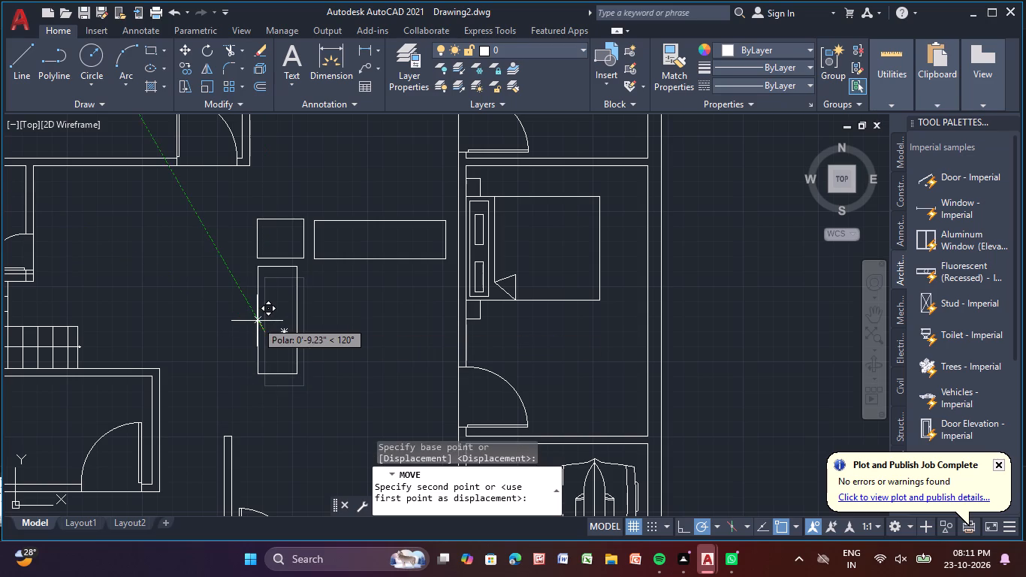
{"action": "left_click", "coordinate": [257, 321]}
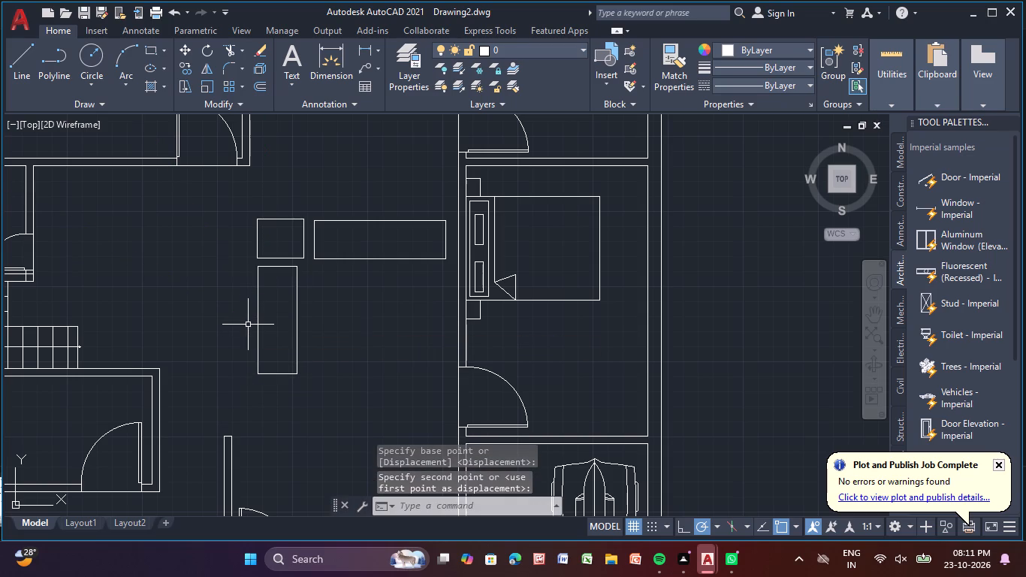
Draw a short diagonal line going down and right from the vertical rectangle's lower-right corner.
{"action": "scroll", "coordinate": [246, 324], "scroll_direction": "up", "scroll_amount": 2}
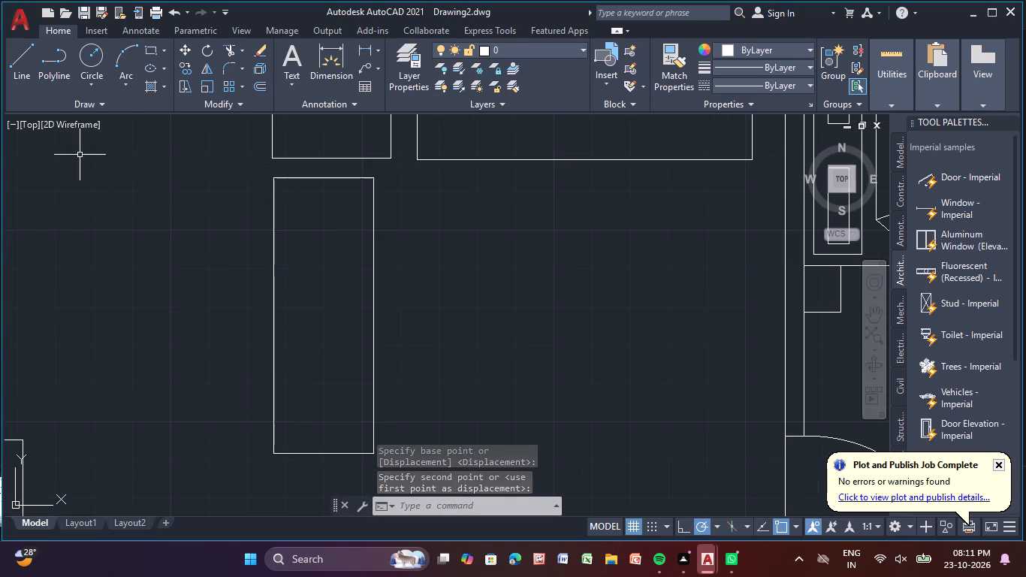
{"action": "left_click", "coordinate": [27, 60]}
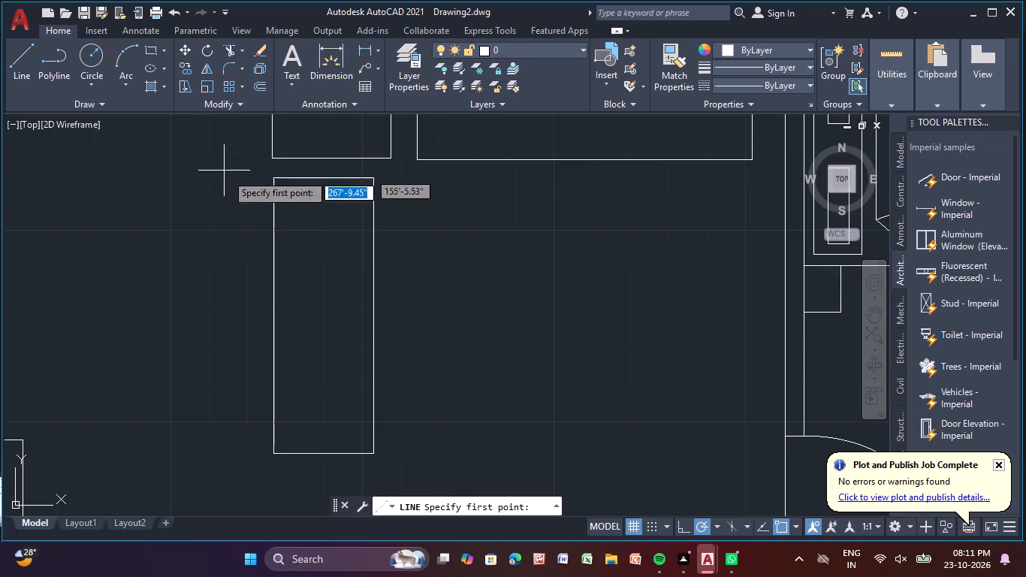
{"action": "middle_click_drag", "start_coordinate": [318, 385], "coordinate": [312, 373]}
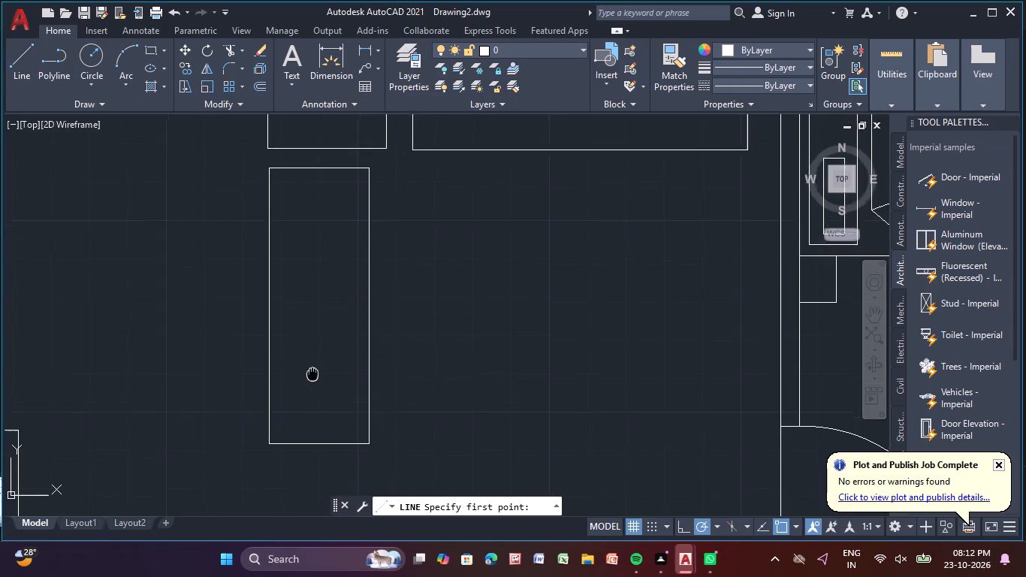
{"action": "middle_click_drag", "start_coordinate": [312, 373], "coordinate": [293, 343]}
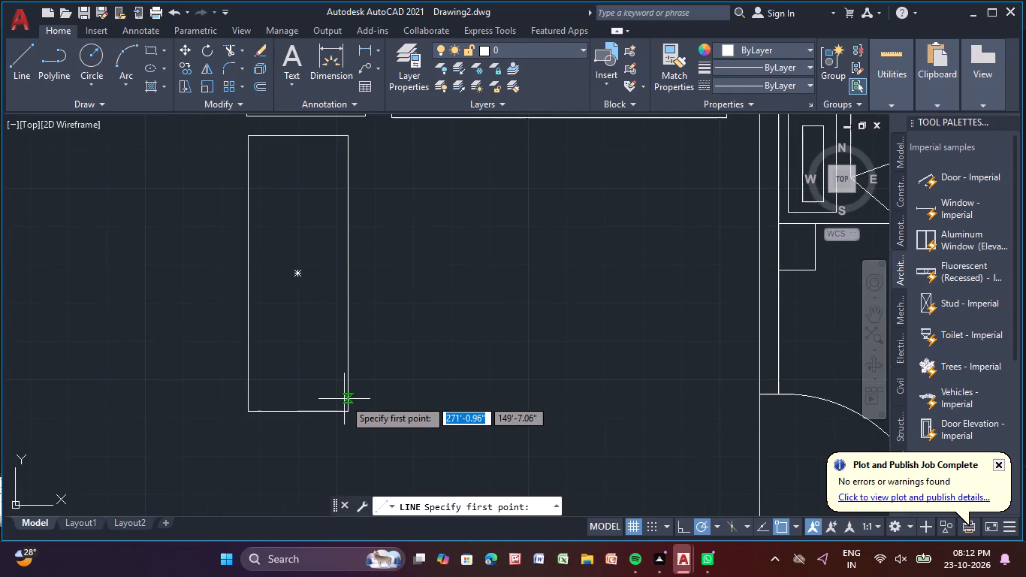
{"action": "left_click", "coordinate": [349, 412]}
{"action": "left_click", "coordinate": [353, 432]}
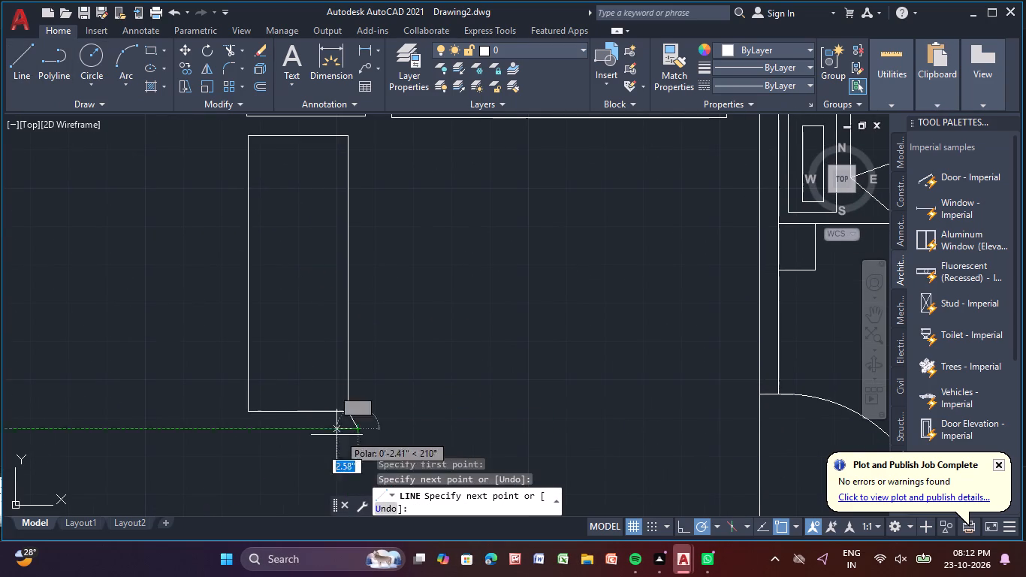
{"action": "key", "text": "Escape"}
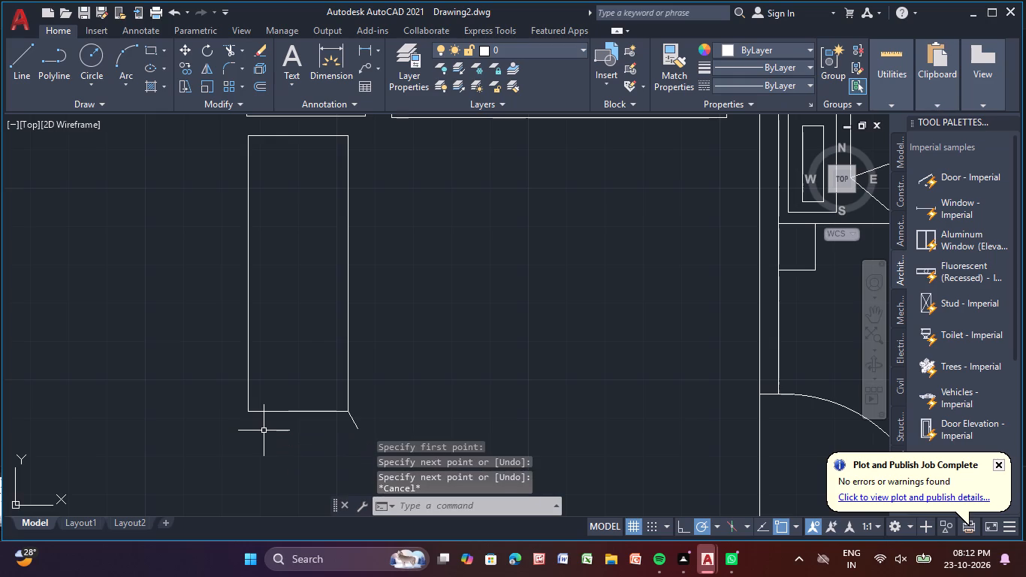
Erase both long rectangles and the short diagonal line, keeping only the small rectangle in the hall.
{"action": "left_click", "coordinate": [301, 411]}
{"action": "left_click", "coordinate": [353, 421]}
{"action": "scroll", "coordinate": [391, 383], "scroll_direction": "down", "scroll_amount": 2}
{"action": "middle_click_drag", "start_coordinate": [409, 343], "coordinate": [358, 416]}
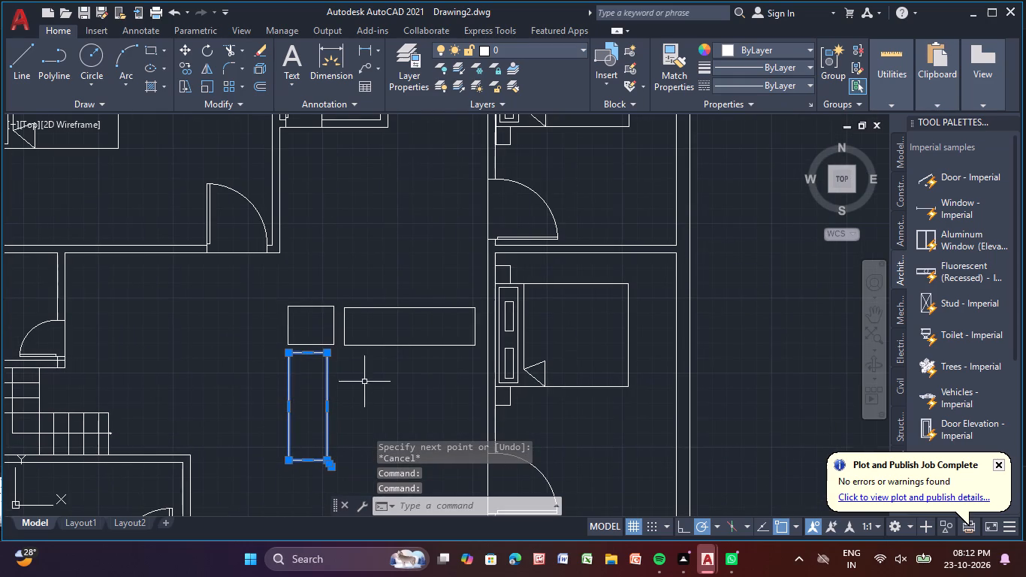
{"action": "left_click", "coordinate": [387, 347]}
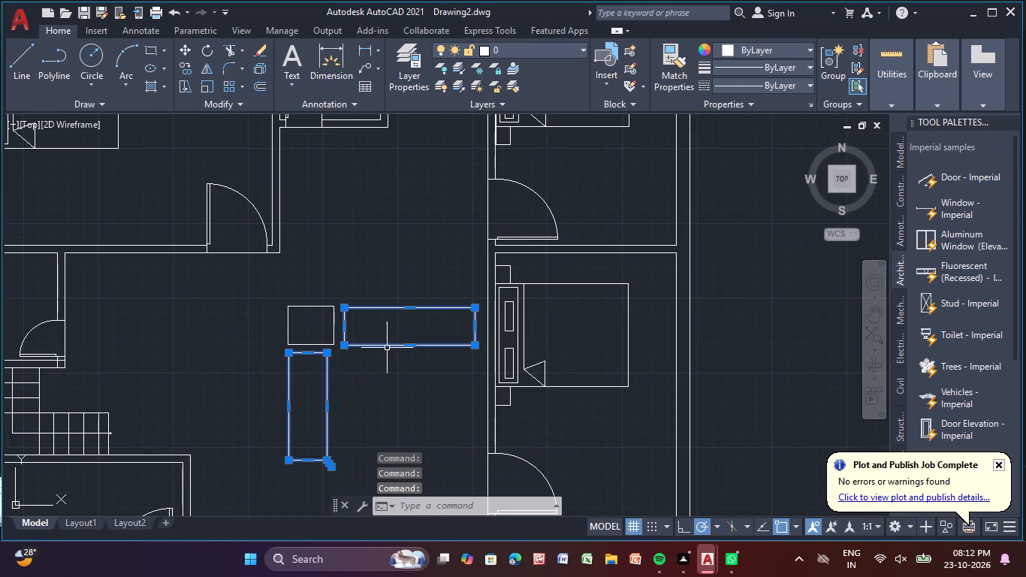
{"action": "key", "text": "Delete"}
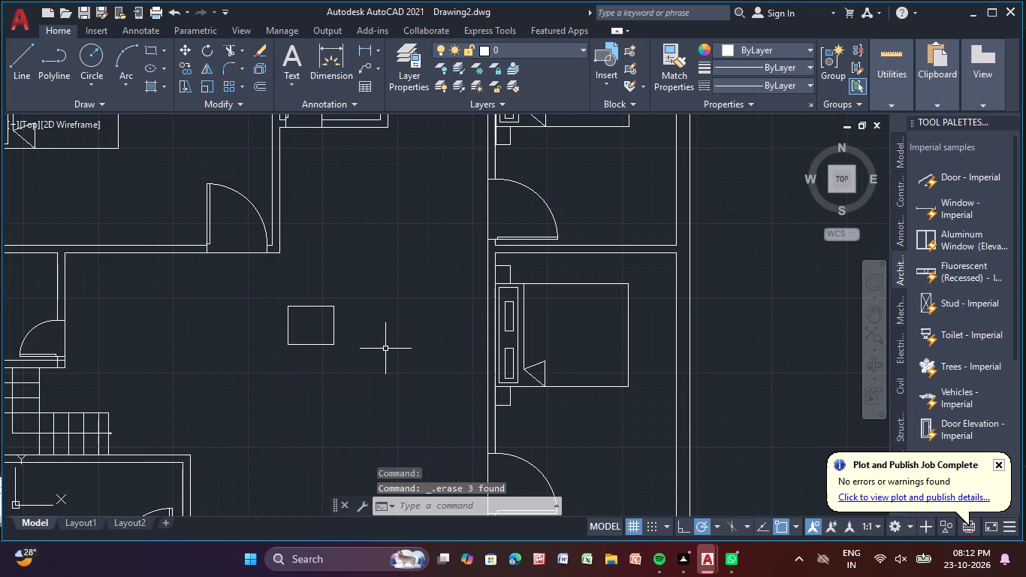
Insert the SOFA2 block from the Floor Plan Sample blocks at scale 1 and rotation 0, left of the small rectangle.
{"action": "key", "text": "ctrl+2"}
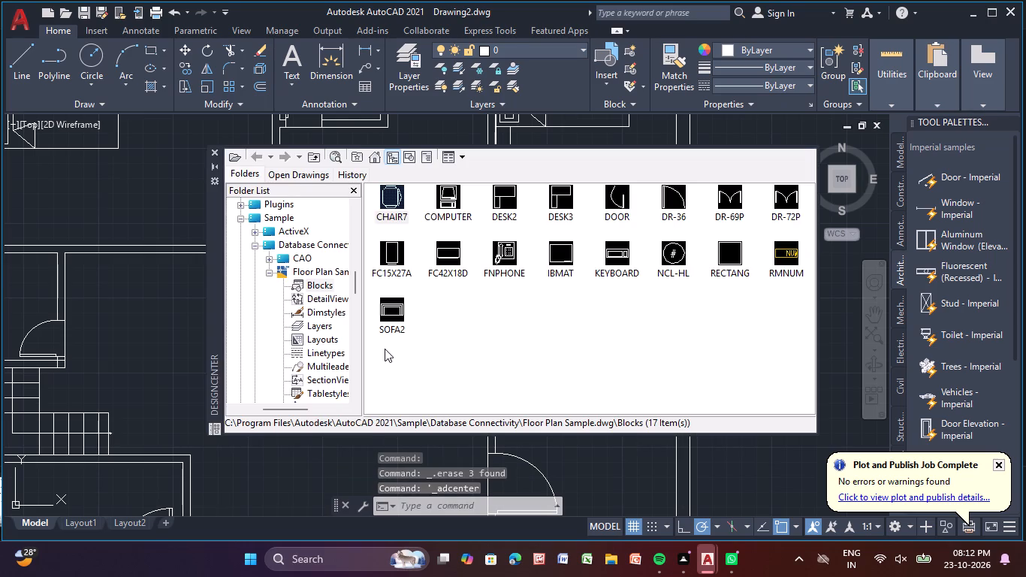
{"action": "double_click", "coordinate": [394, 309]}
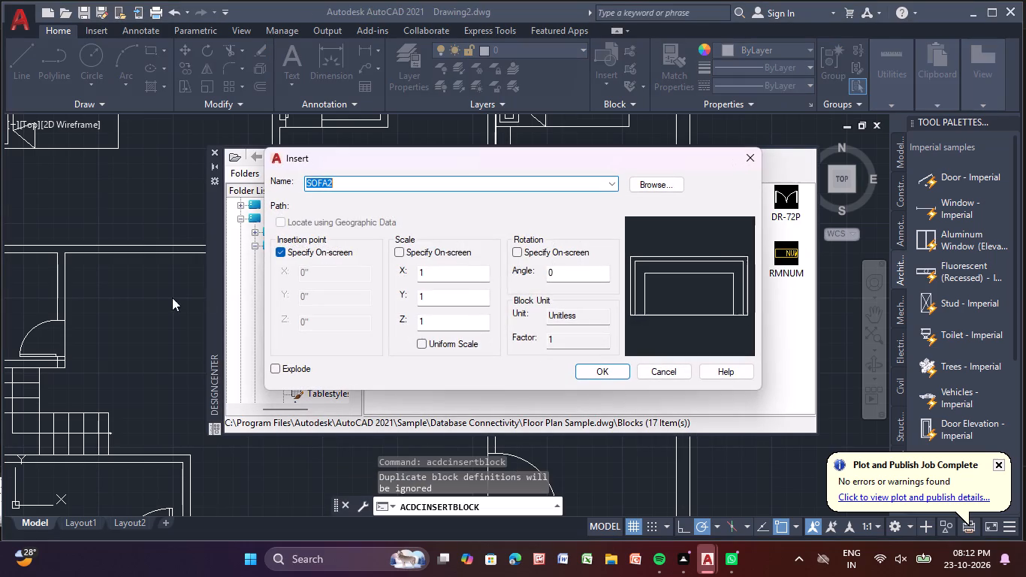
{"action": "left_click", "coordinate": [597, 361]}
{"action": "left_click", "coordinate": [598, 367]}
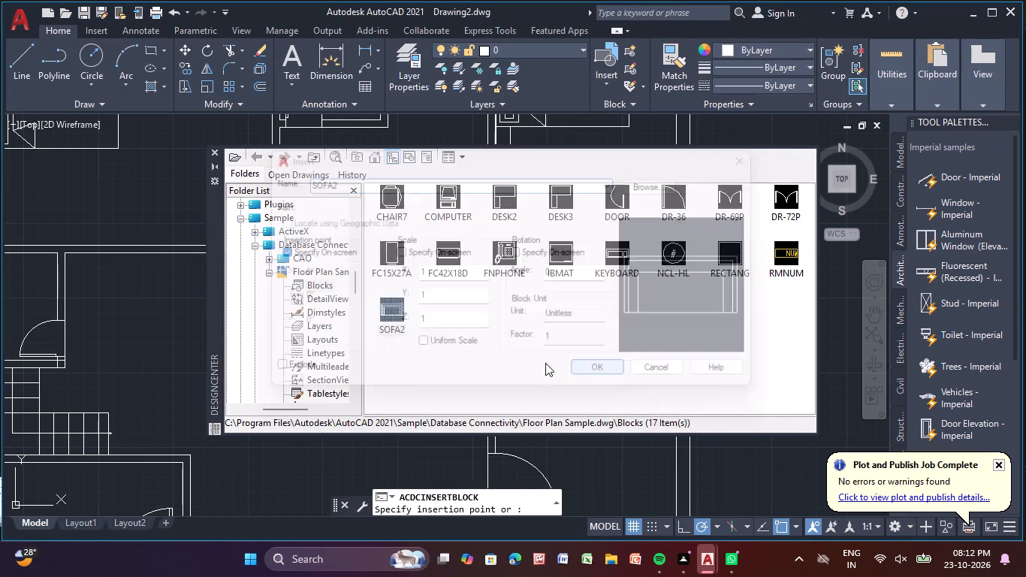
{"action": "left_click", "coordinate": [120, 305]}
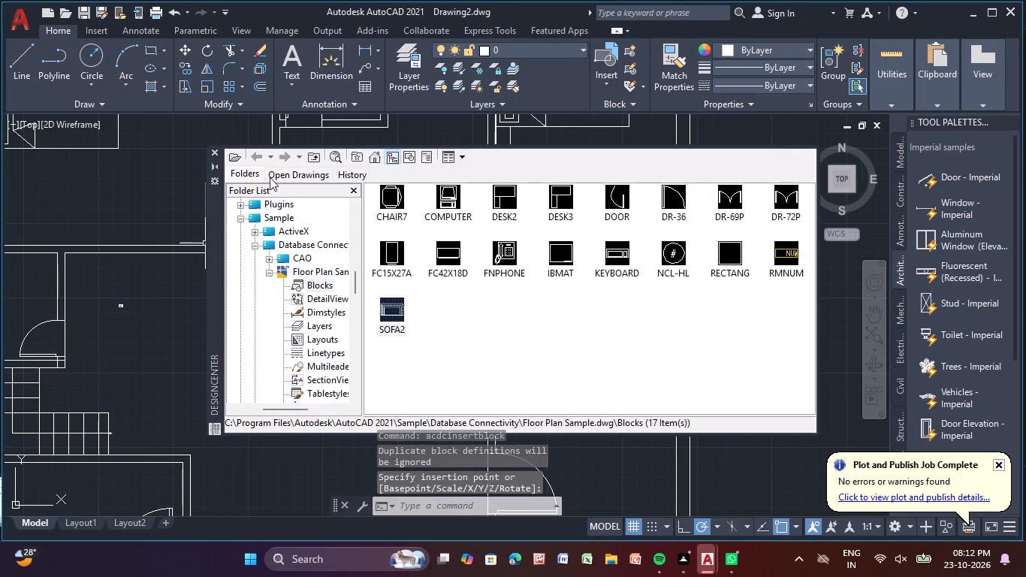
{"action": "left_click", "coordinate": [216, 149]}
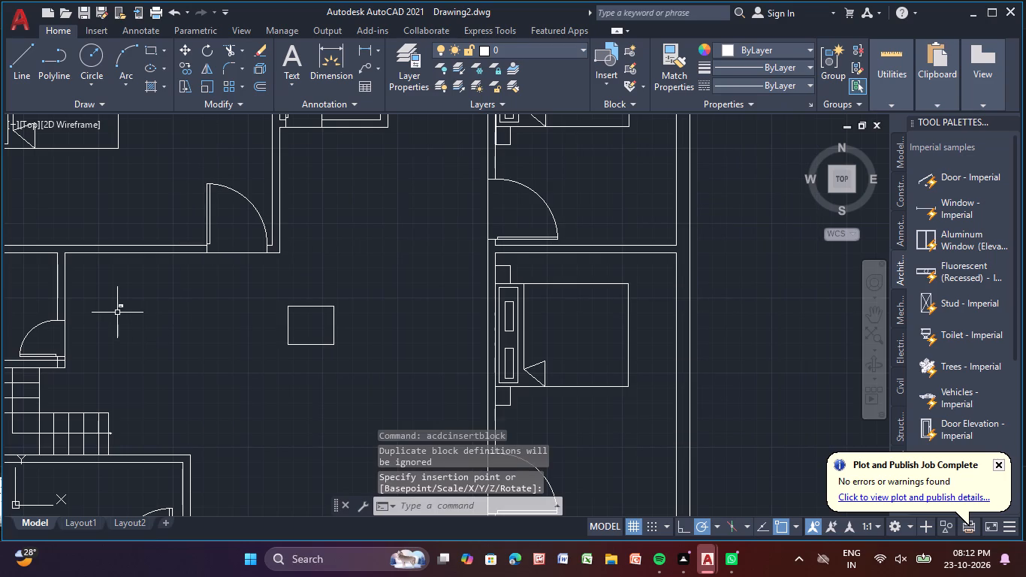
Scale the tiny sofa up freehand about its insertion location by a factor of about 3'-4".
{"action": "left_click", "coordinate": [118, 304]}
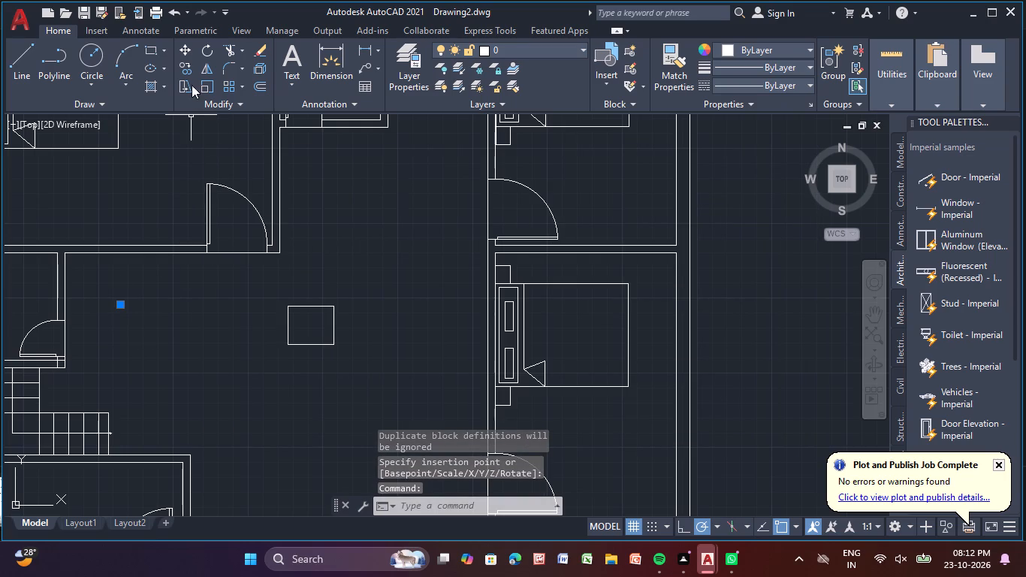
{"action": "left_click", "coordinate": [207, 94]}
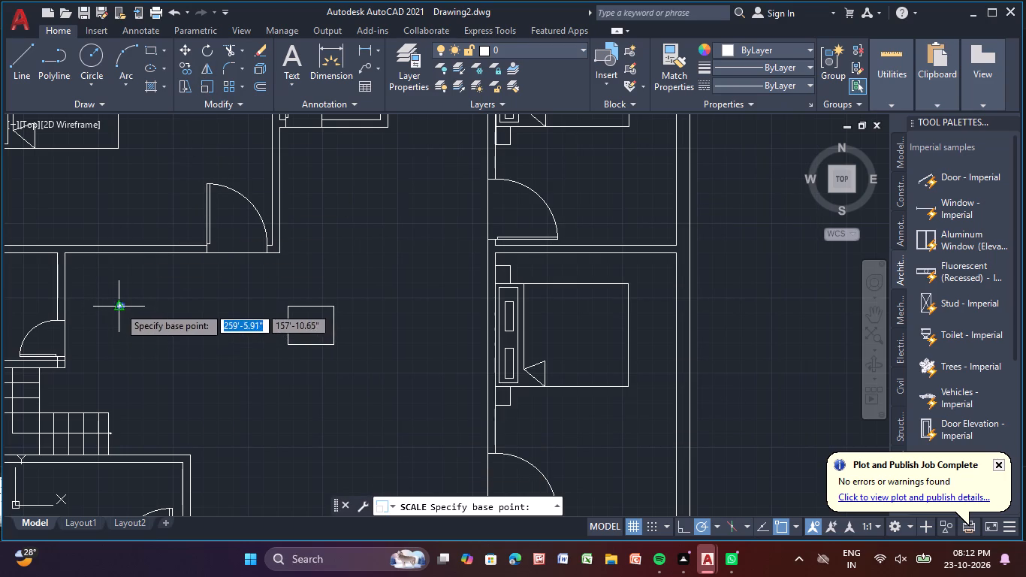
{"action": "left_click", "coordinate": [119, 307]}
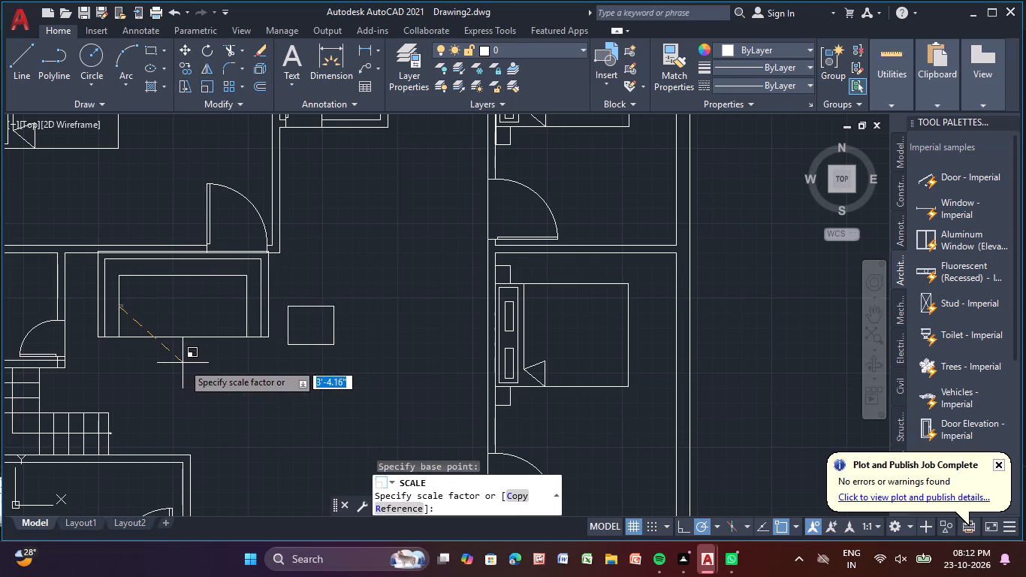
{"action": "left_click", "coordinate": [182, 362]}
Rotate the enlarged sofa a quarter turn counterclockwise about its lower-left corner so it stands vertically.
{"action": "left_click", "coordinate": [191, 336]}
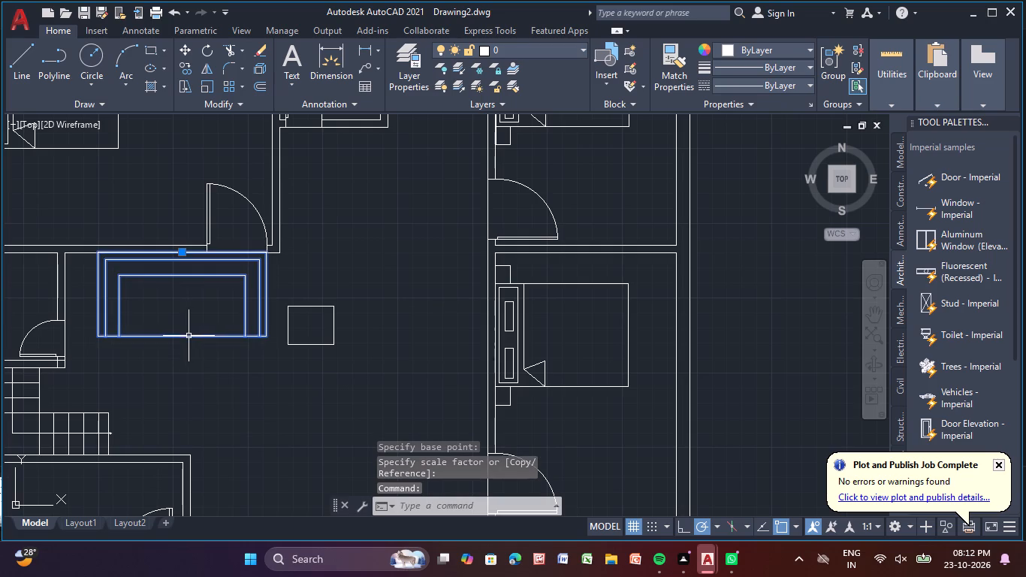
{"action": "left_click_drag", "start_coordinate": [207, 46], "coordinate": [198, 62]}
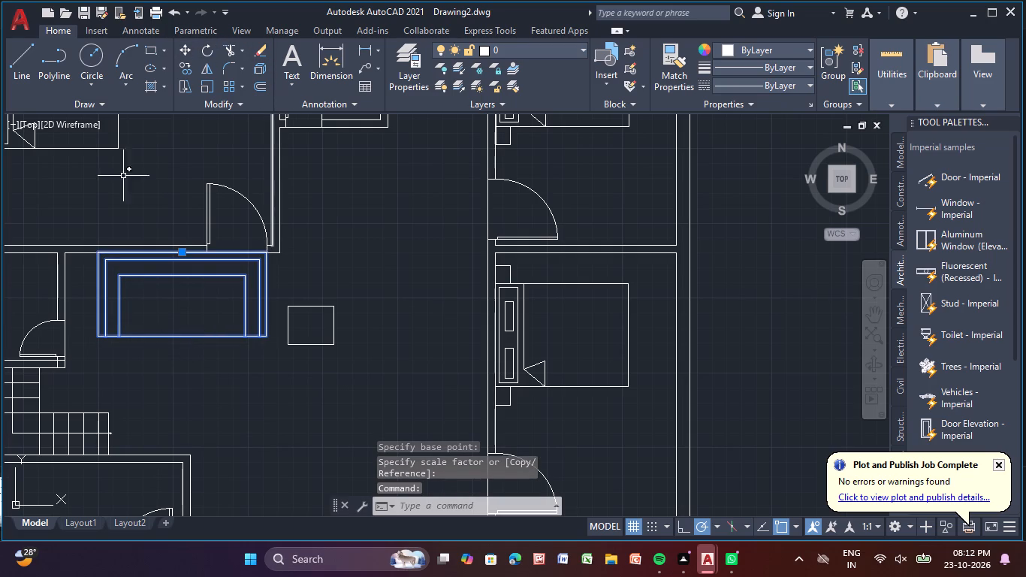
{"action": "left_click", "coordinate": [201, 54]}
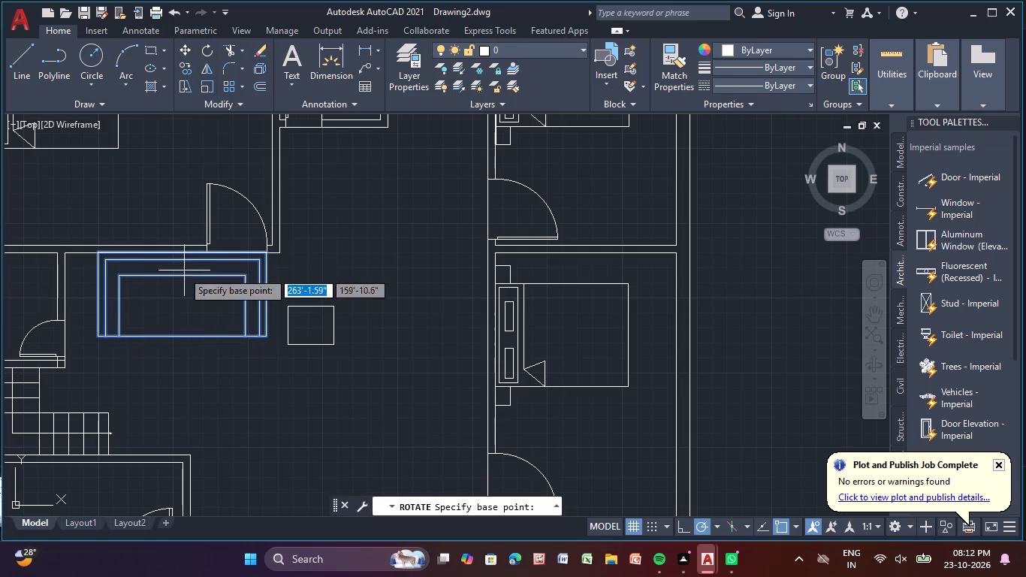
{"action": "left_click", "coordinate": [100, 333]}
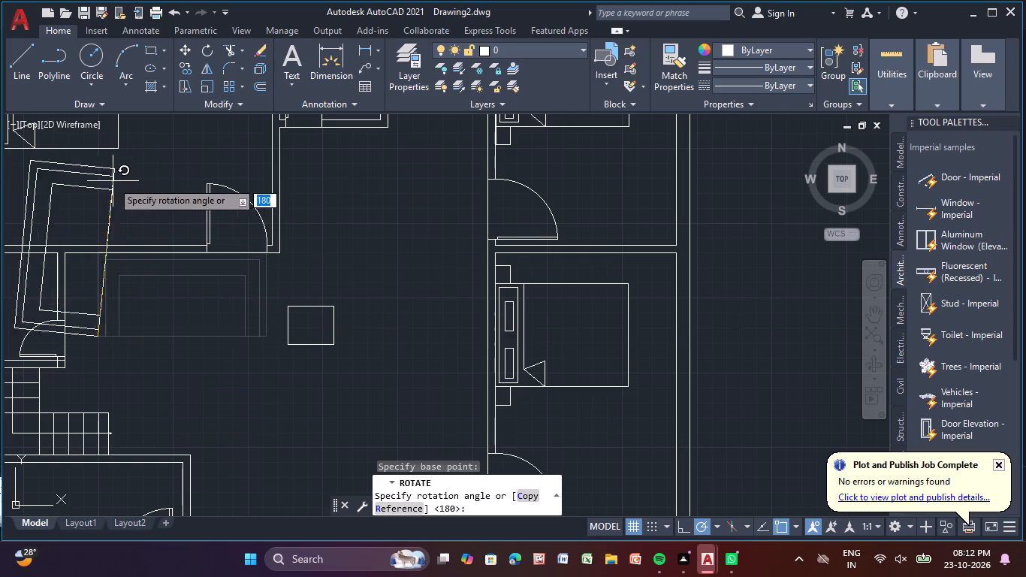
{"action": "left_click", "coordinate": [101, 174]}
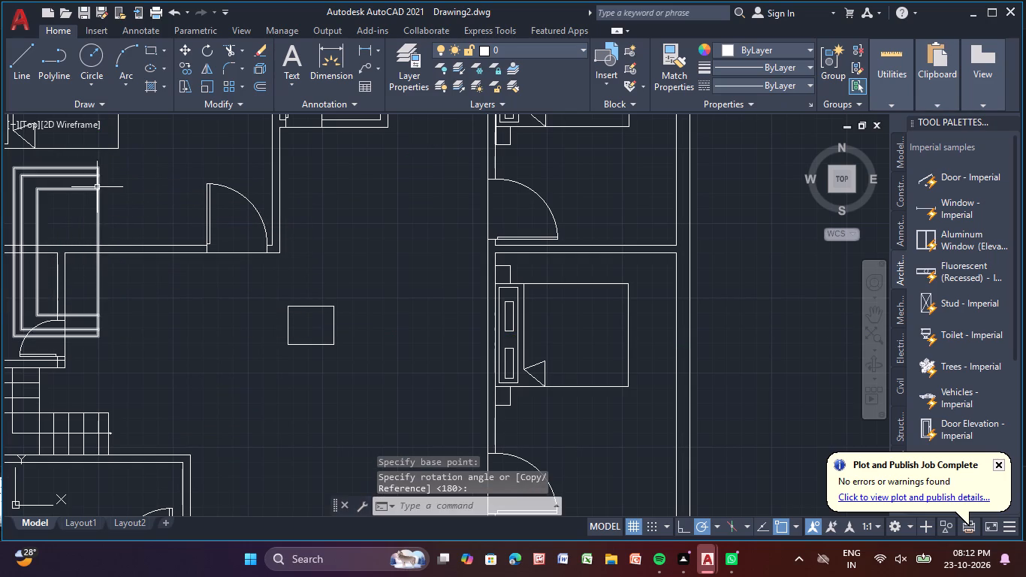
Move the rotated sofa about 17'-8" down and to the right, placing it just below the small rectangle in the hall.
{"action": "left_click", "coordinate": [97, 187]}
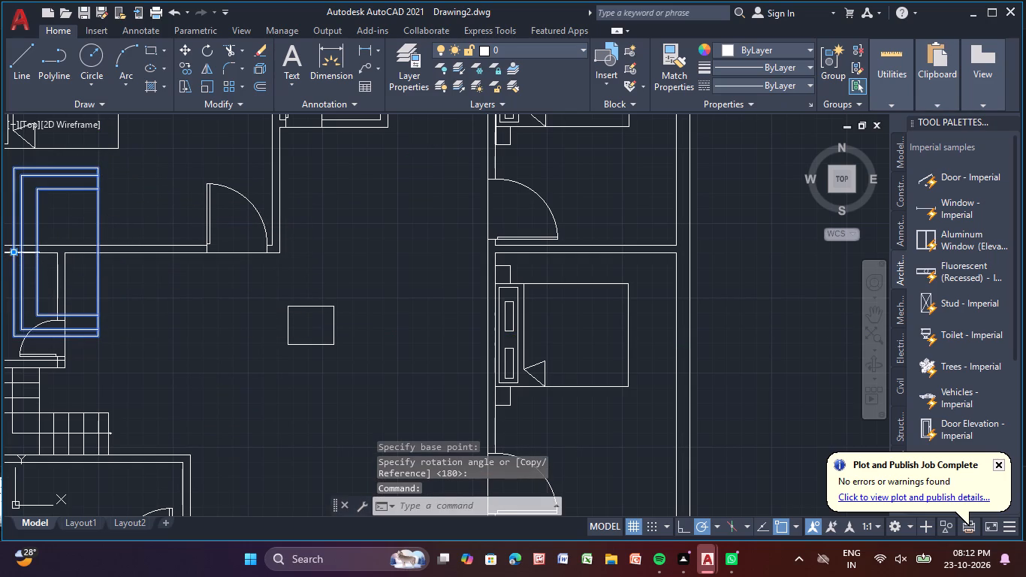
{"action": "left_click", "coordinate": [14, 252]}
{"action": "middle_click_drag", "start_coordinate": [250, 403], "coordinate": [248, 398]}
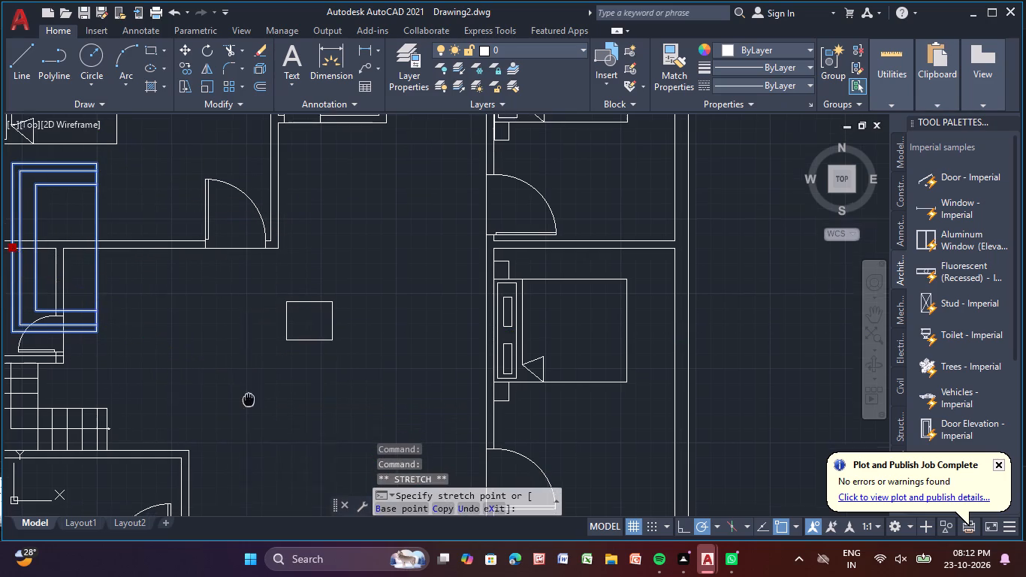
{"action": "middle_click_drag", "start_coordinate": [248, 398], "coordinate": [200, 310]}
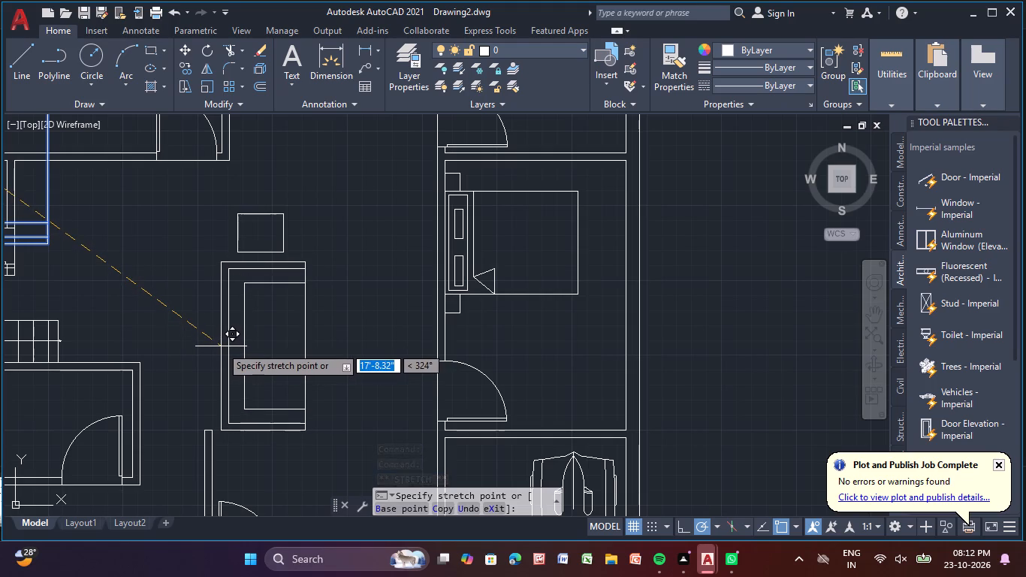
{"action": "left_click", "coordinate": [221, 346]}
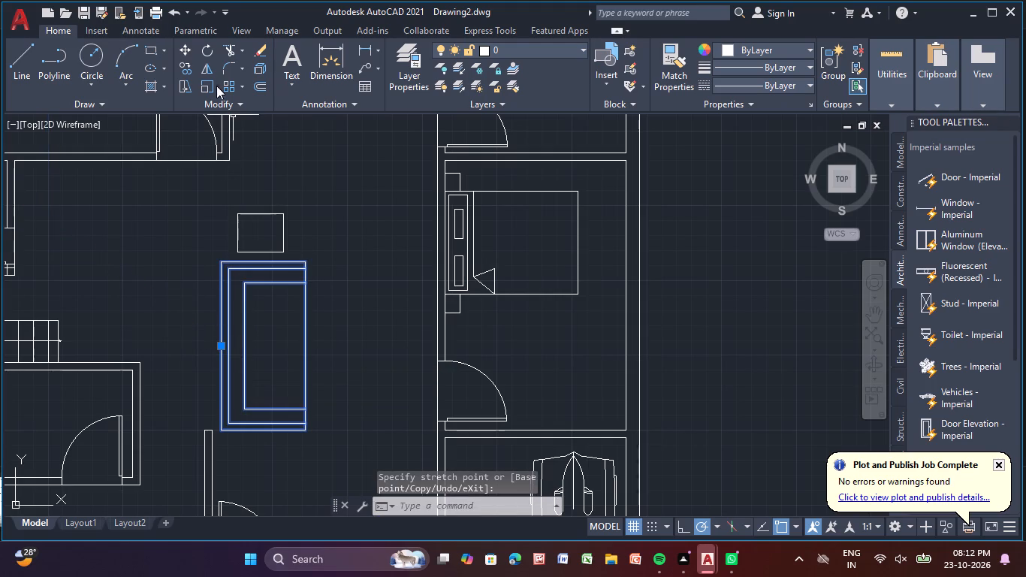
Scale the sofa down freehand to a little over half its size about a point on its inner seat edge.
{"action": "left_click", "coordinate": [204, 86]}
{"action": "left_click", "coordinate": [249, 315]}
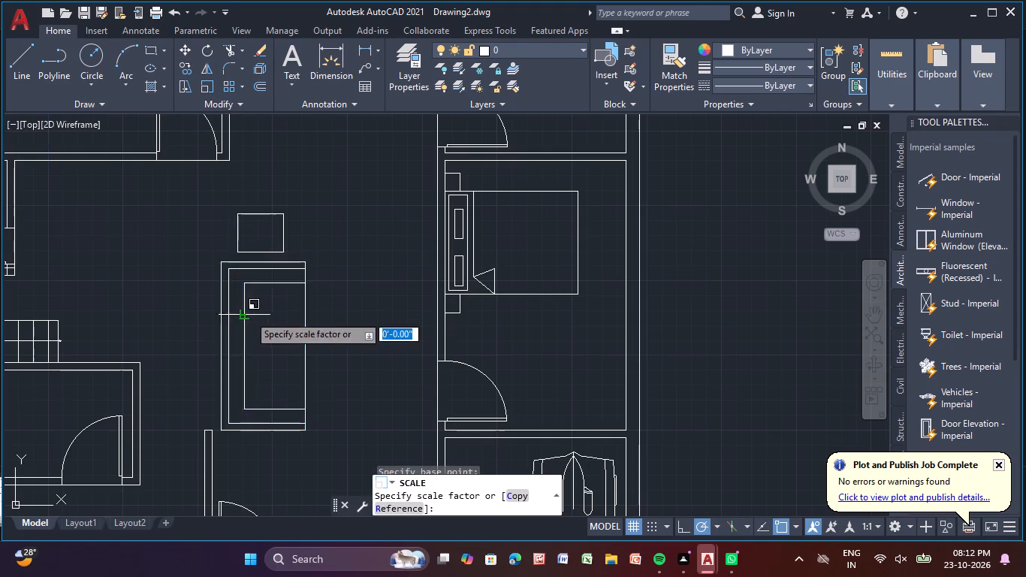
{"action": "left_click", "coordinate": [283, 342]}
Shift the reduced sofa about 1'-4" up and to the right, close beneath the small rectangle.
{"action": "left_click", "coordinate": [280, 334]}
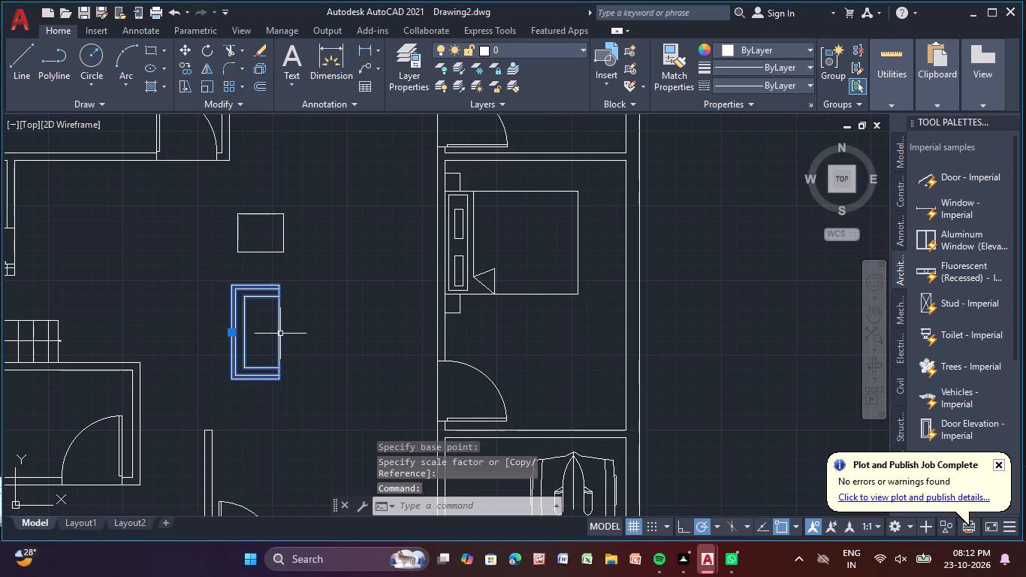
{"action": "left_click", "coordinate": [231, 334]}
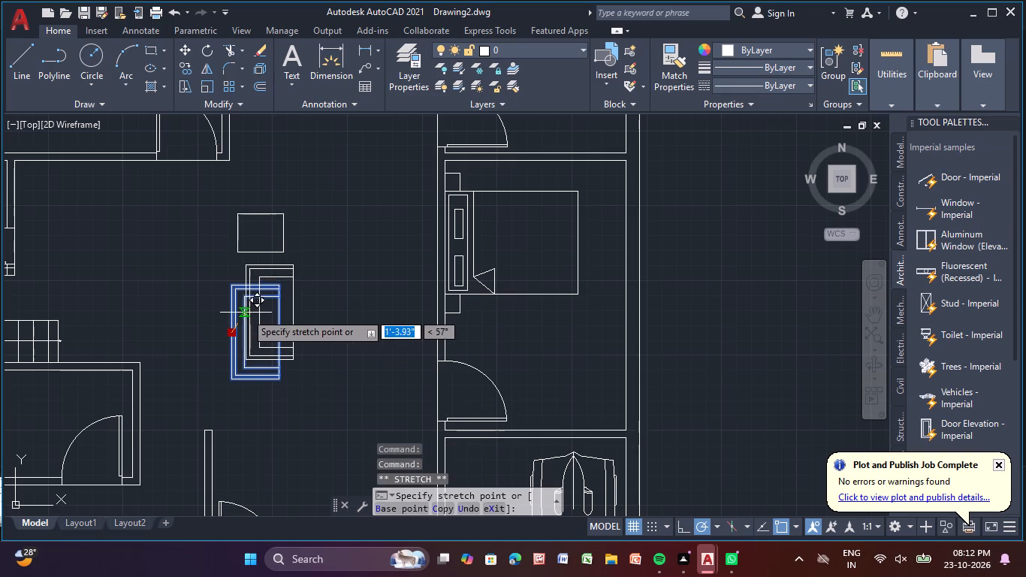
{"action": "left_click", "coordinate": [246, 313]}
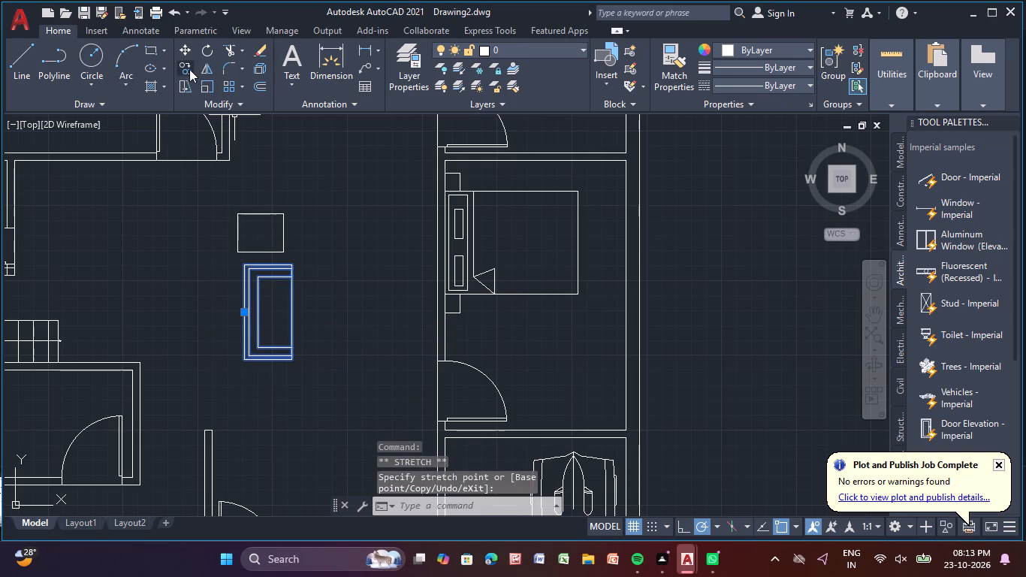
Copy the sofa once, about 6'-8" away at 60°, placing the copy to the right of the small rectangle.
{"action": "left_click", "coordinate": [192, 66]}
{"action": "left_click", "coordinate": [288, 307]}
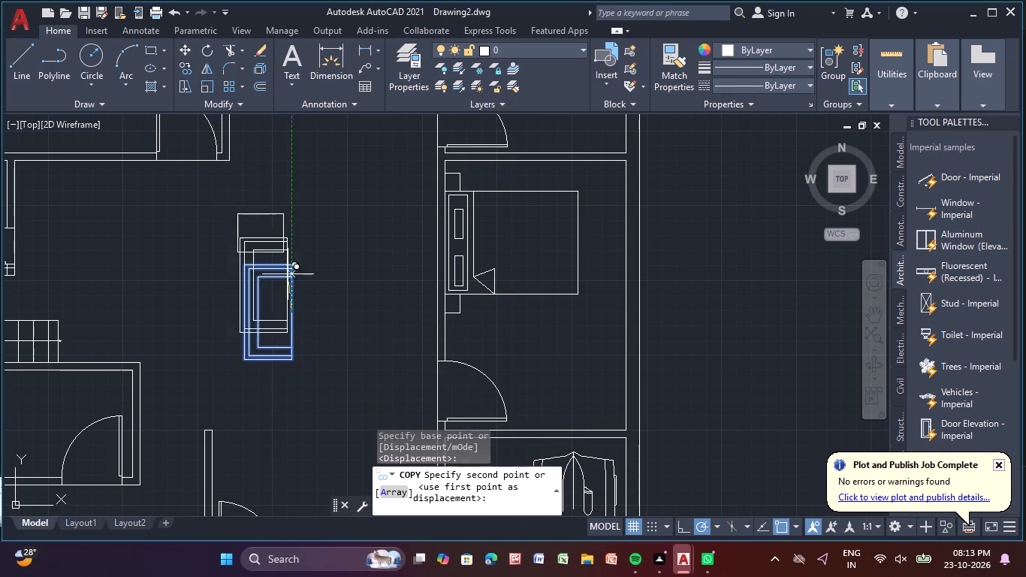
{"action": "left_click", "coordinate": [351, 207]}
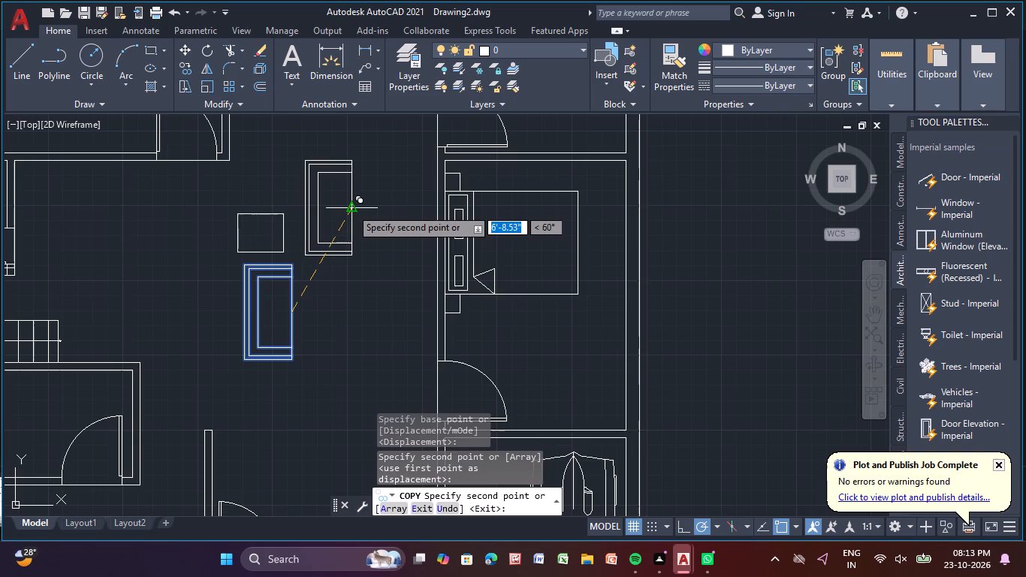
{"action": "key", "text": "Escape"}
Select the copied sofa to the right of the small rectangle.
{"action": "left_click", "coordinate": [352, 199]}
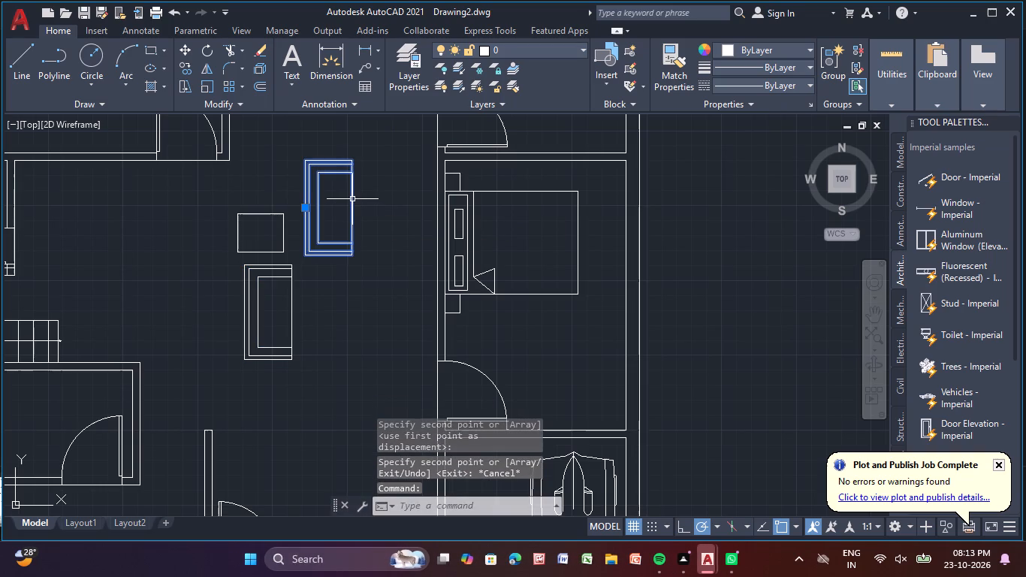
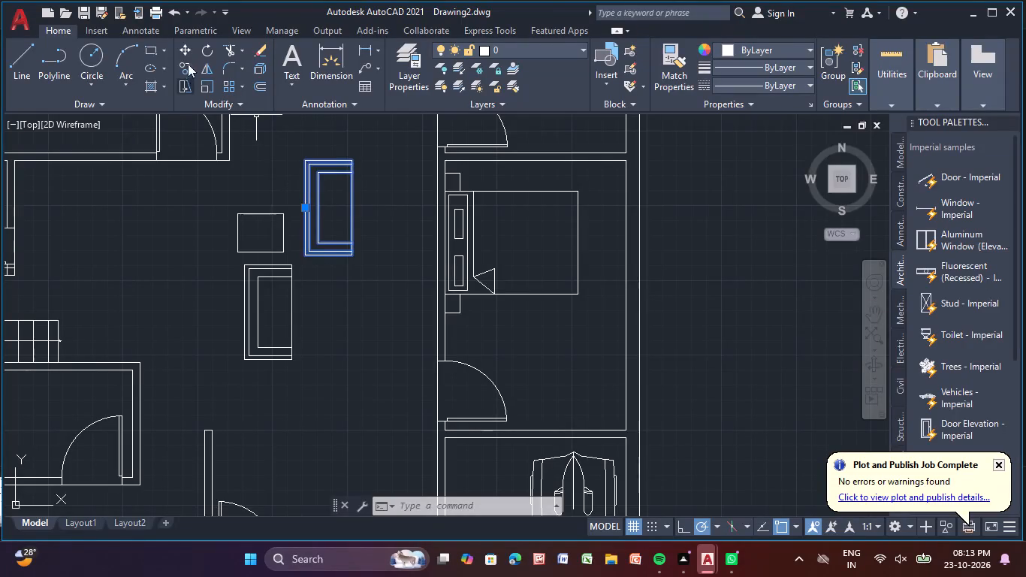
Rotate the selected upper sofa a quarter turn clockwise about its upper-right corner so its back faces the top of the plan.
{"action": "left_click", "coordinate": [210, 49]}
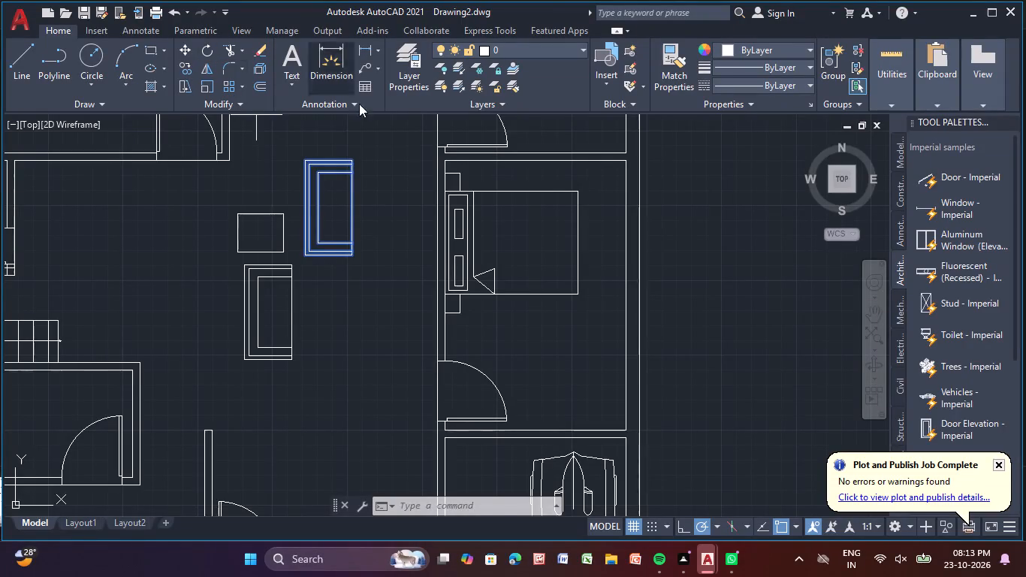
{"action": "left_click", "coordinate": [352, 159]}
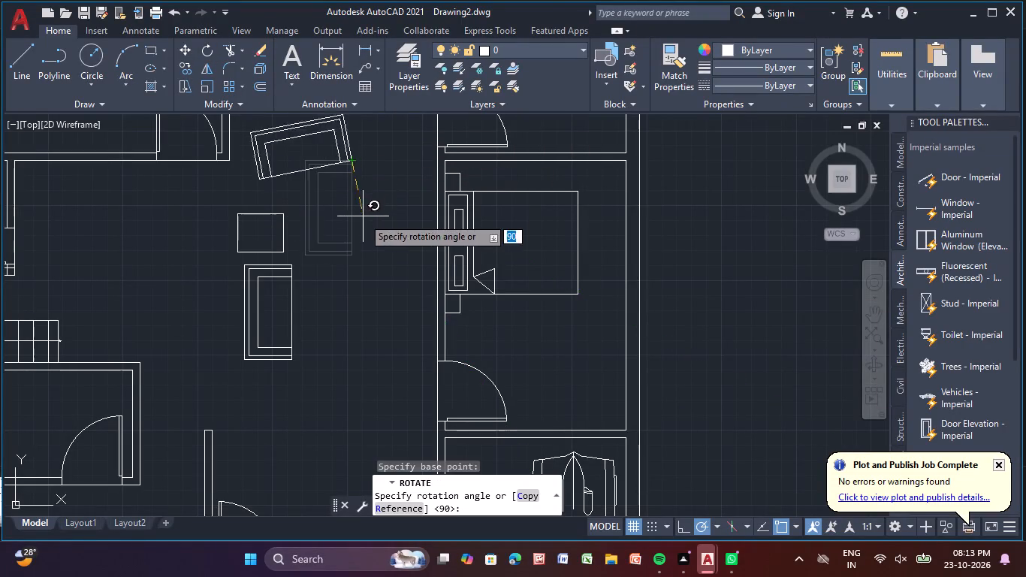
{"action": "left_click", "coordinate": [350, 252]}
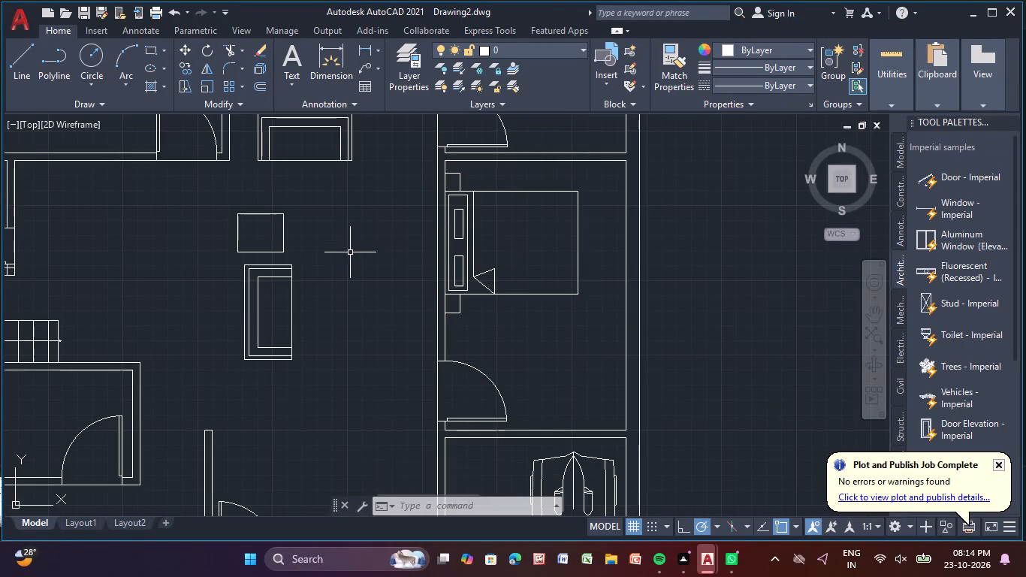
Move the rotated sofa down beside the small rectangular table, just above and to the right of the other sofa.
{"action": "left_click", "coordinate": [308, 159]}
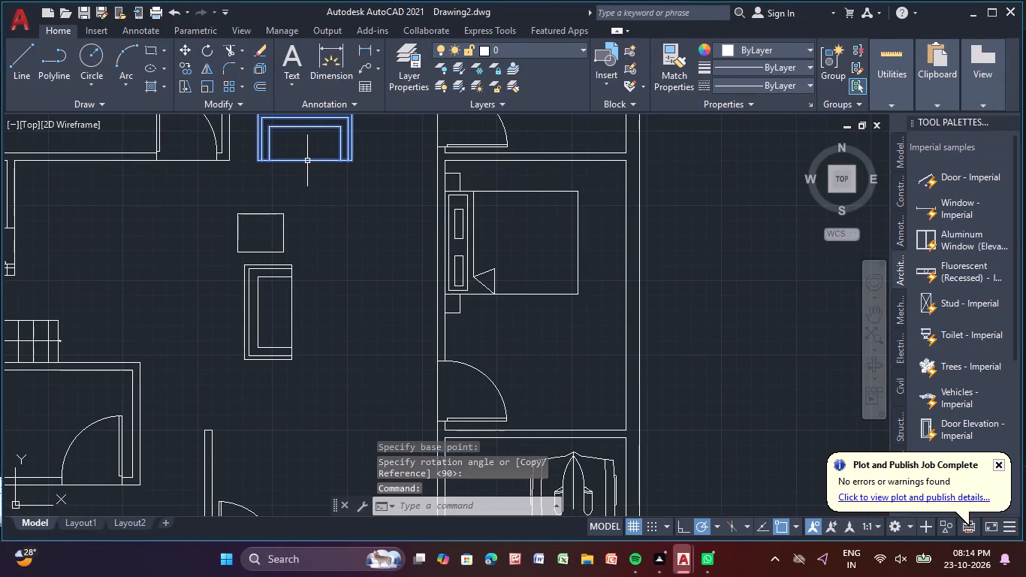
{"action": "middle_click_drag", "start_coordinate": [297, 134], "coordinate": [285, 182]}
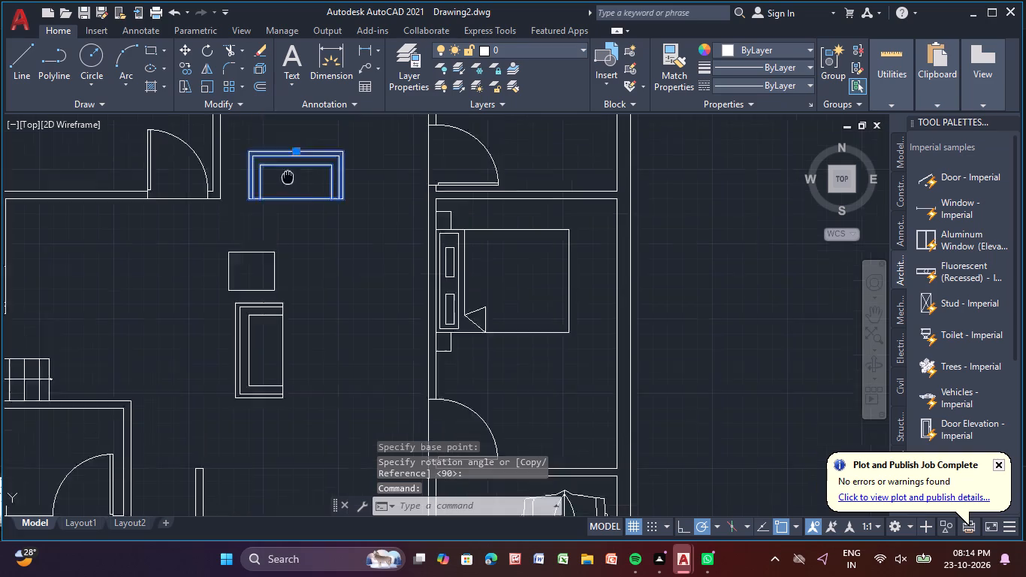
{"action": "middle_click_drag", "start_coordinate": [285, 182], "coordinate": [276, 215]}
{"action": "left_click", "coordinate": [287, 192]}
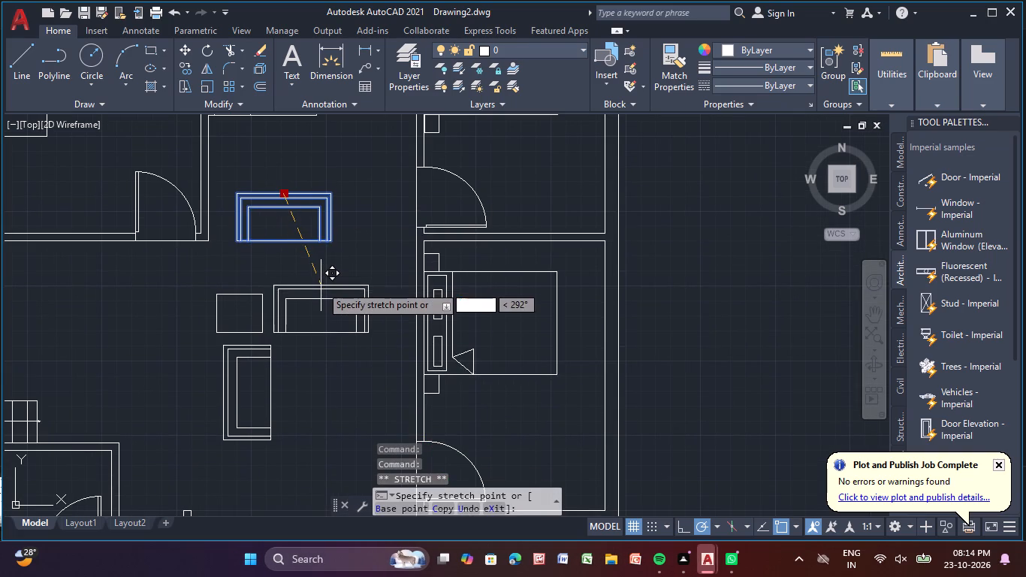
{"action": "left_click", "coordinate": [321, 285]}
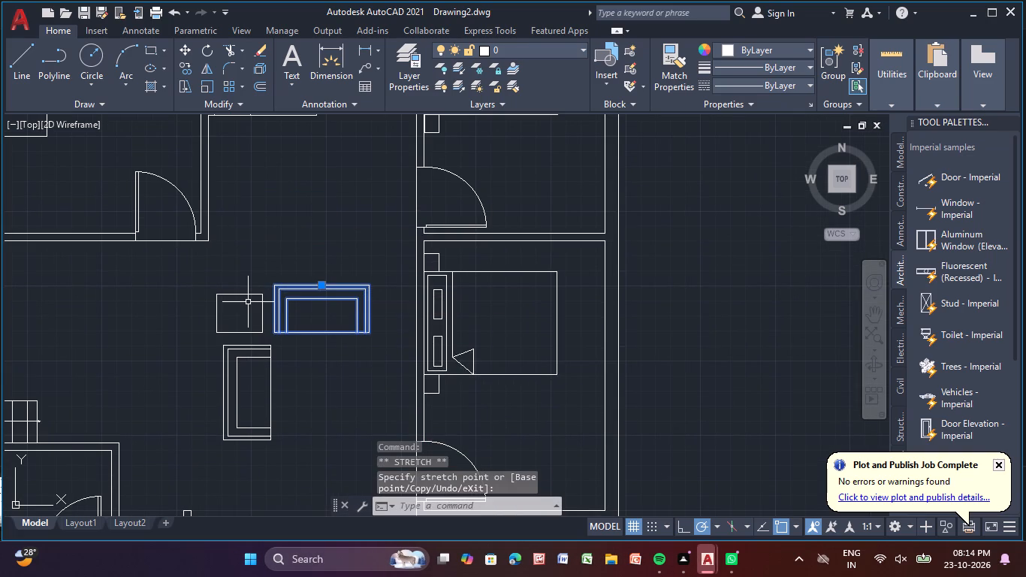
{"action": "key", "text": "Escape"}
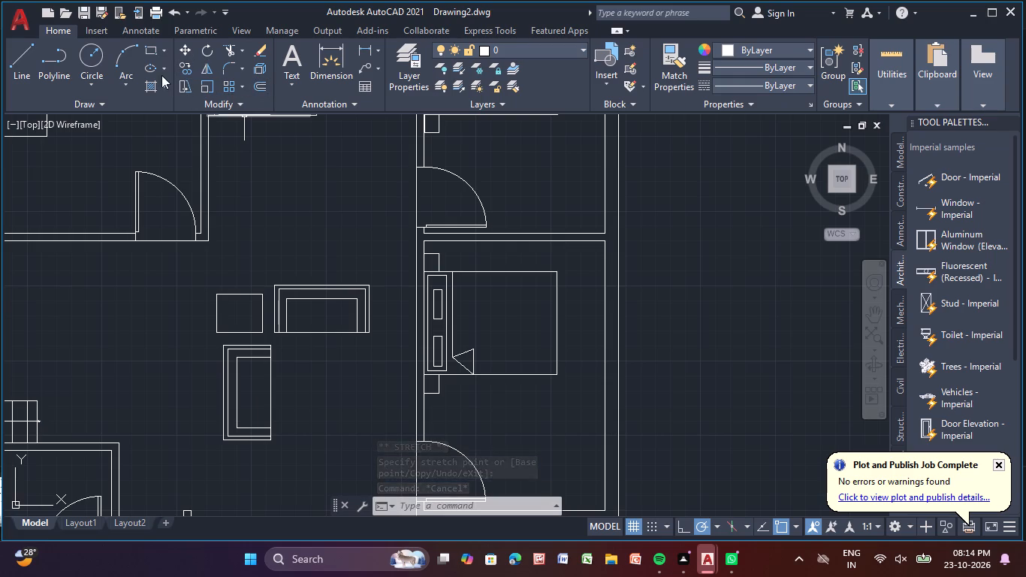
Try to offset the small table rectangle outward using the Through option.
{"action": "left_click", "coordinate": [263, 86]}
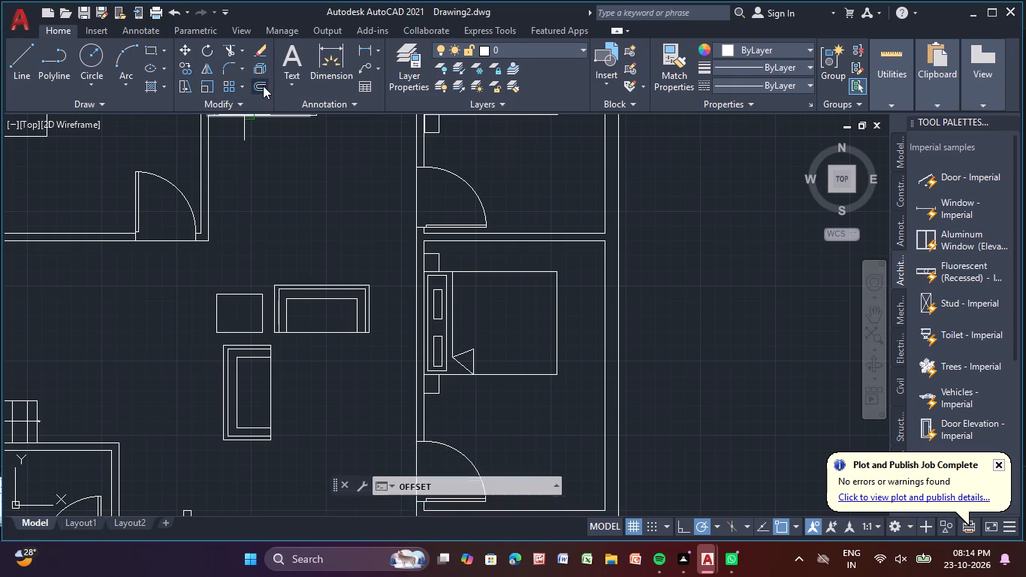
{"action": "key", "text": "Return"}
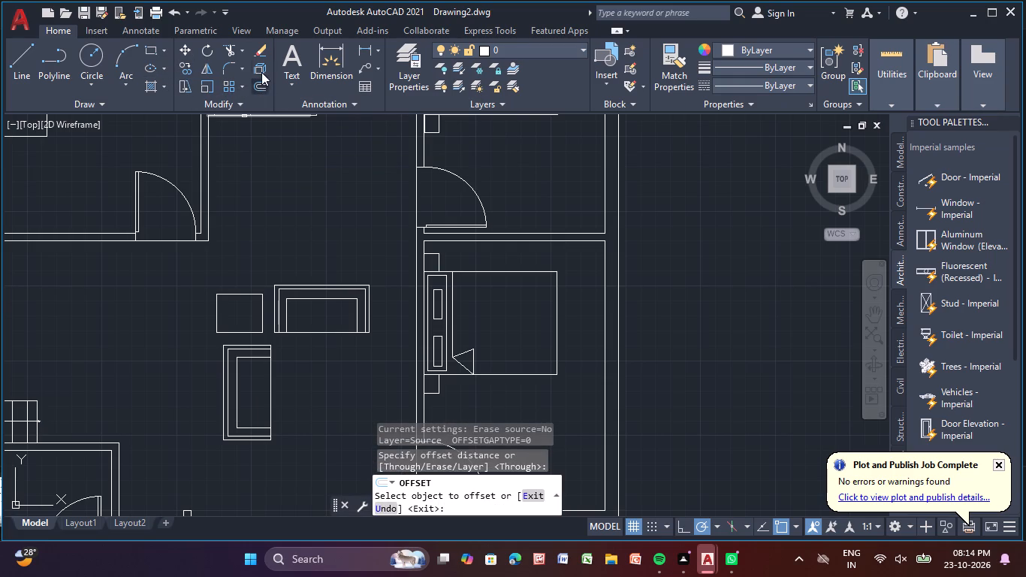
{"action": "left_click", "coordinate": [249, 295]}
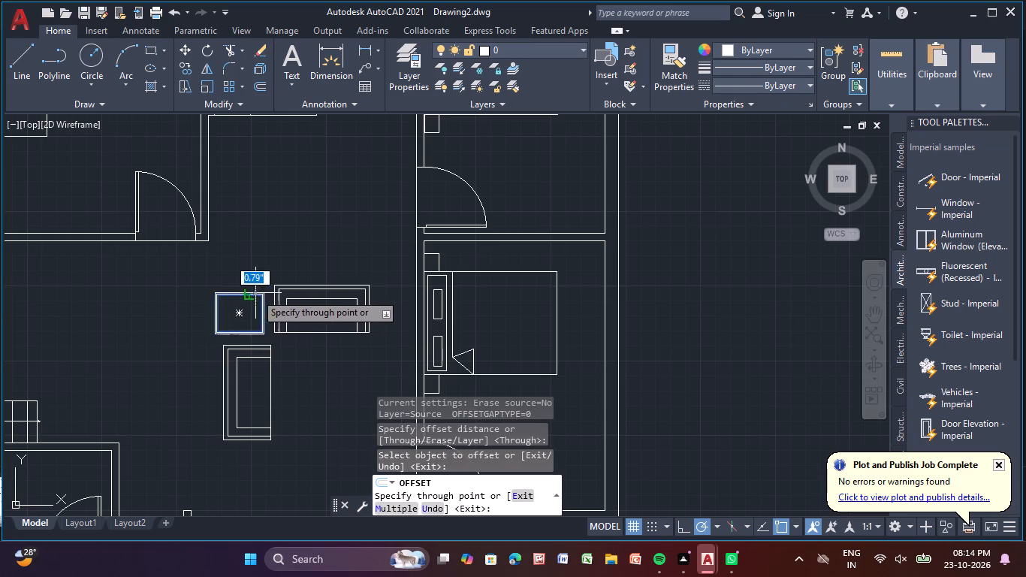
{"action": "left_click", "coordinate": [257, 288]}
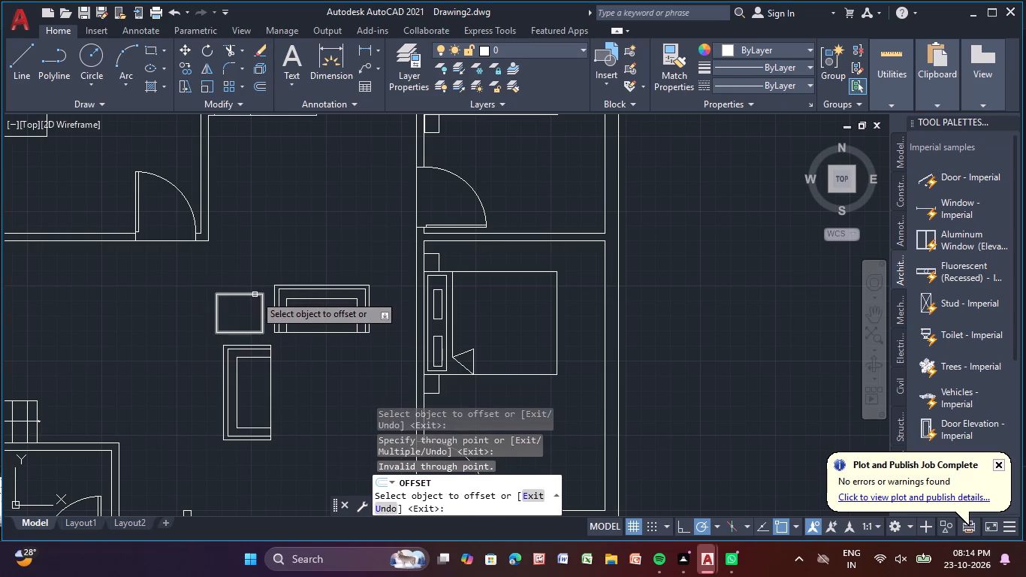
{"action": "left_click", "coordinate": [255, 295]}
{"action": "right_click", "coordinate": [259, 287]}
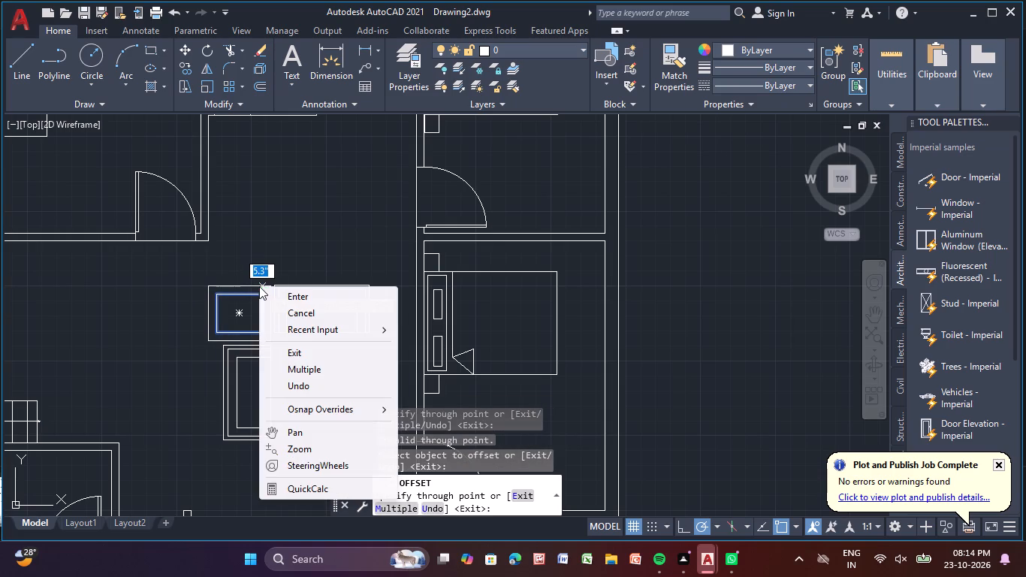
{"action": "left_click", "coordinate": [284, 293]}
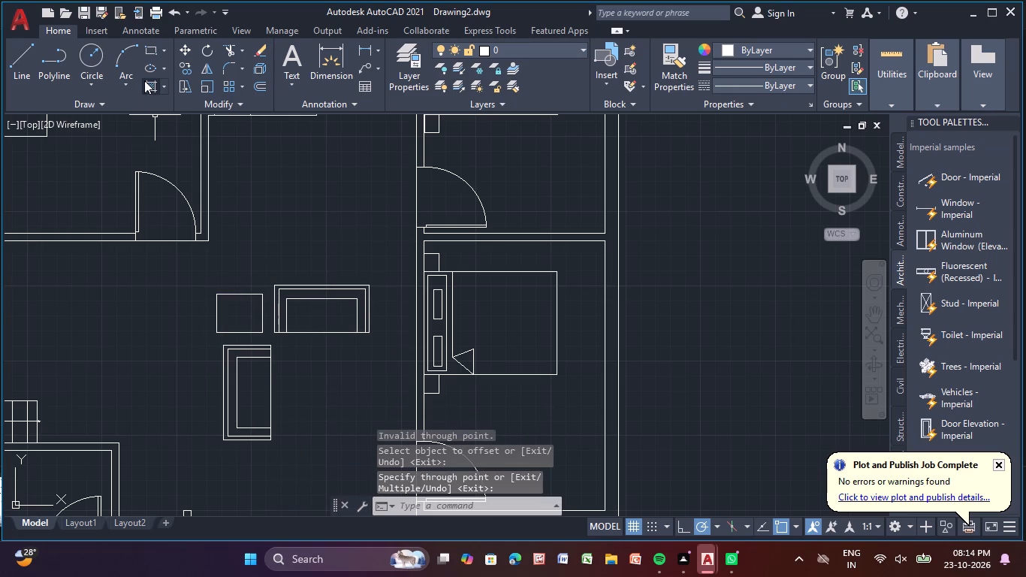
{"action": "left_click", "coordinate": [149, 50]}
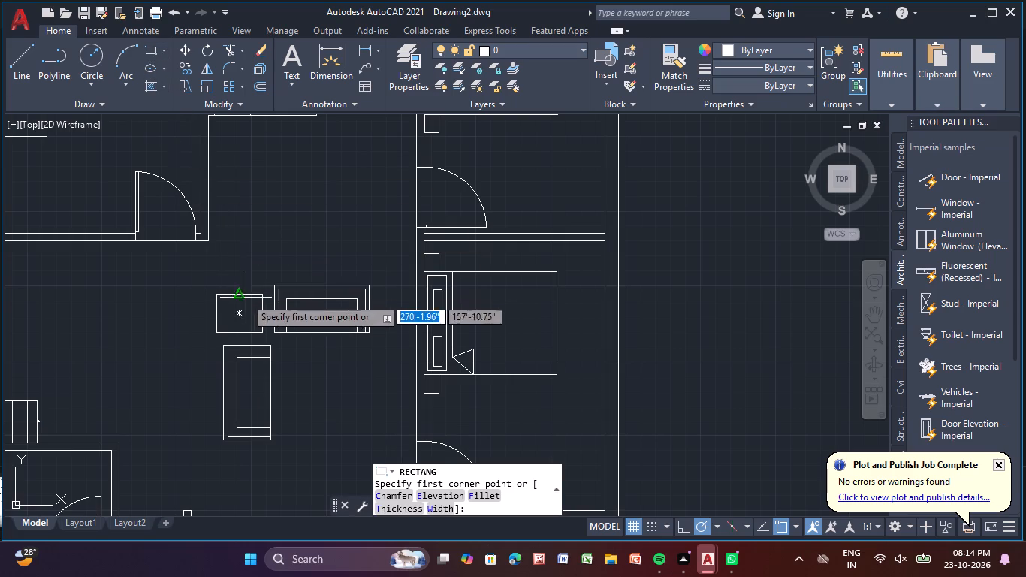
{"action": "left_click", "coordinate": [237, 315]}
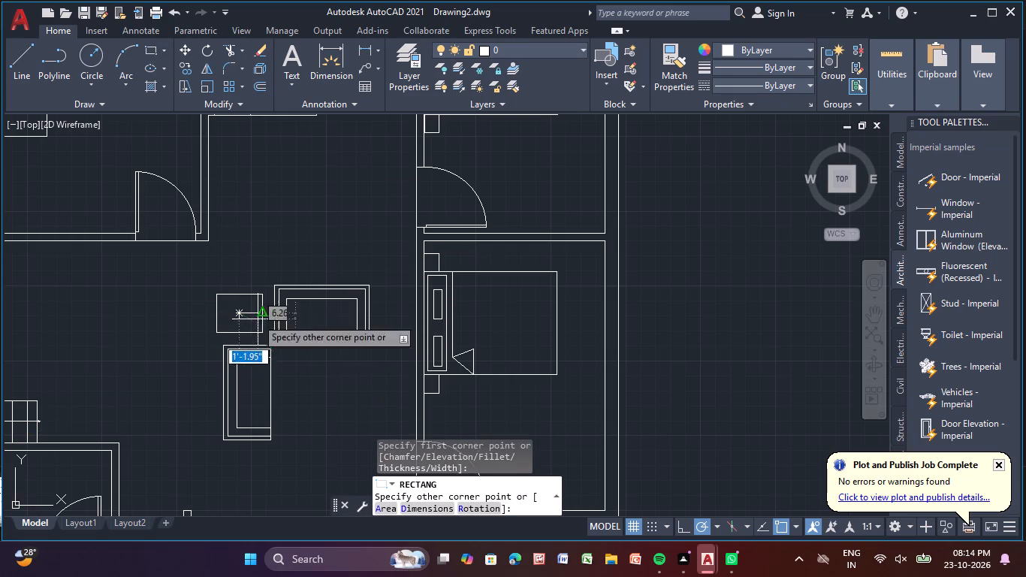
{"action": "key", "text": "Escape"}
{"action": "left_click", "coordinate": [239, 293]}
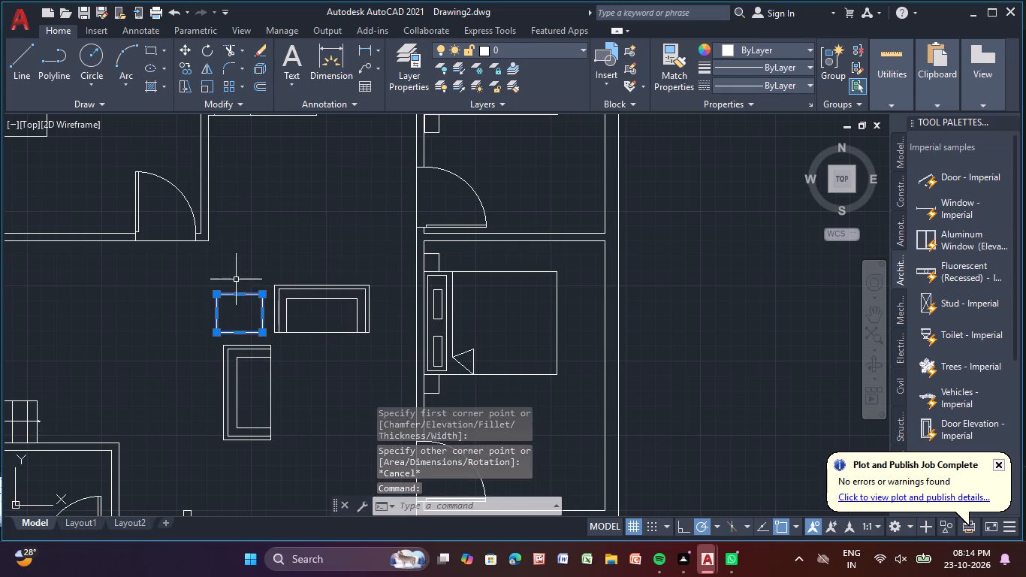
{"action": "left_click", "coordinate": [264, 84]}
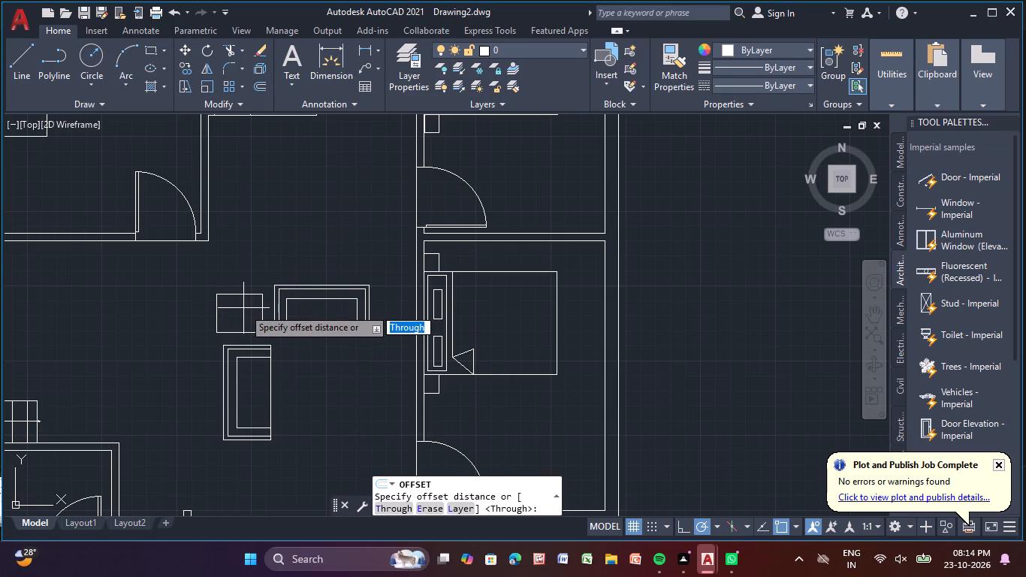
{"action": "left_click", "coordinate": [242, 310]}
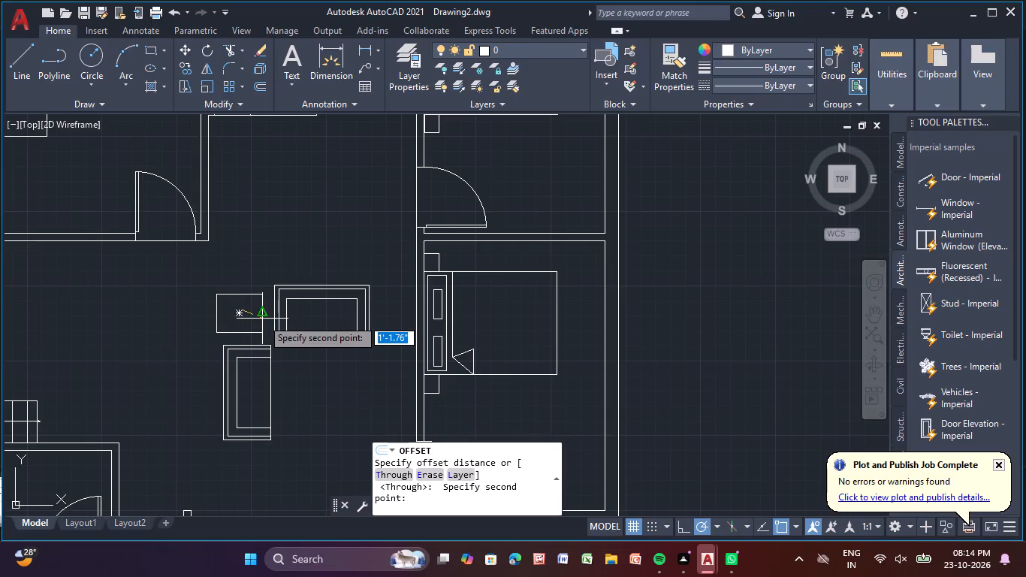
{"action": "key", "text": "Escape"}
Offset the small table rectangle outward by about 10.5 inches, picking the distance from the table's centre.
{"action": "left_click", "coordinate": [264, 309]}
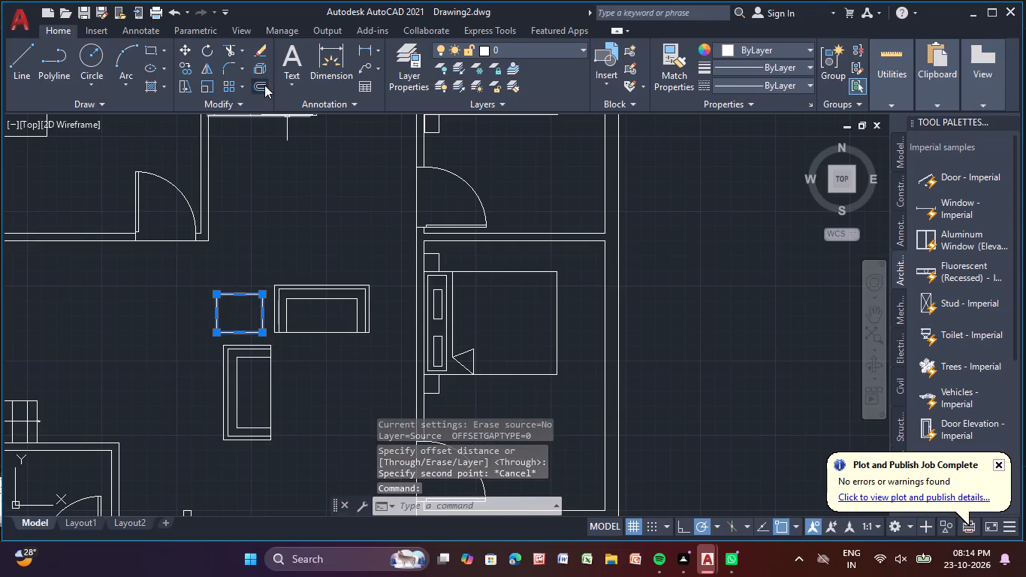
{"action": "left_click", "coordinate": [264, 85]}
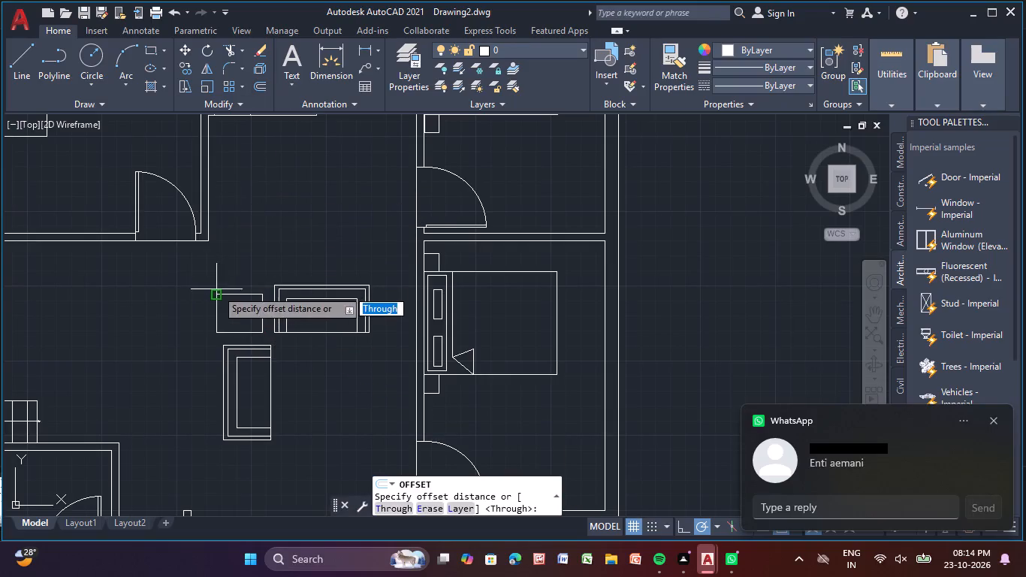
{"action": "left_click", "coordinate": [236, 310]}
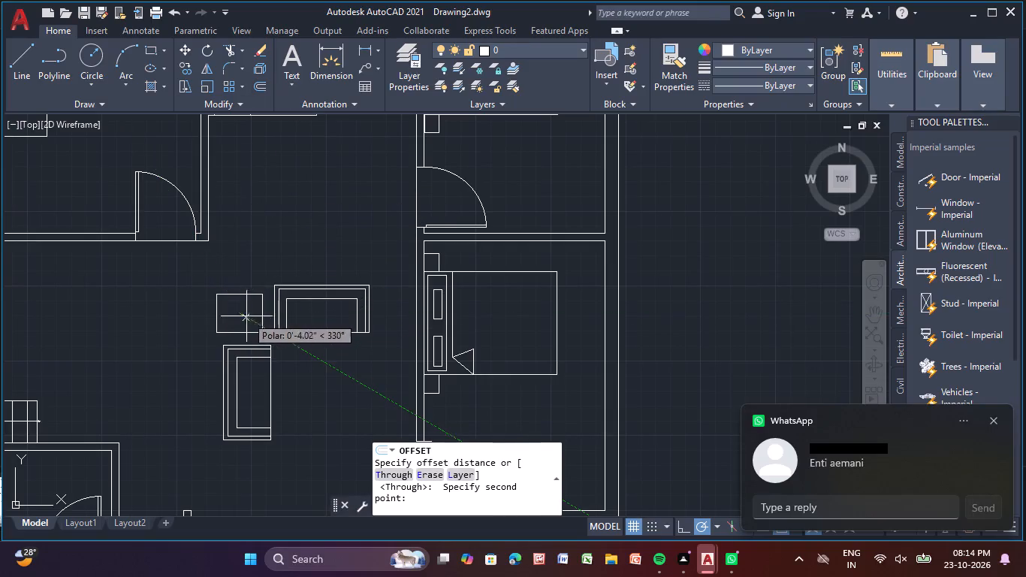
{"action": "scroll", "coordinate": [252, 310], "scroll_direction": "up", "scroll_amount": 2}
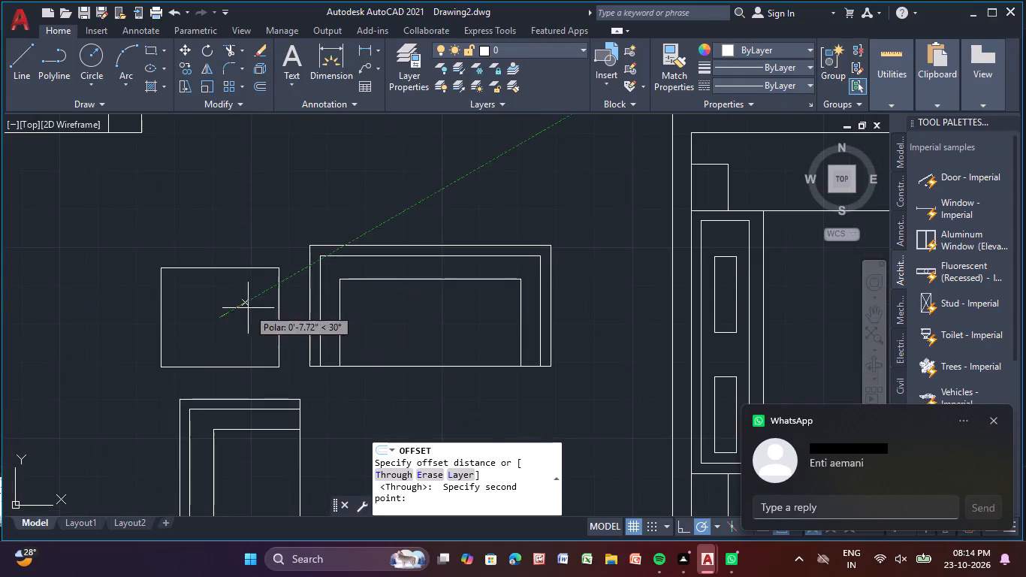
{"action": "left_click", "coordinate": [214, 277]}
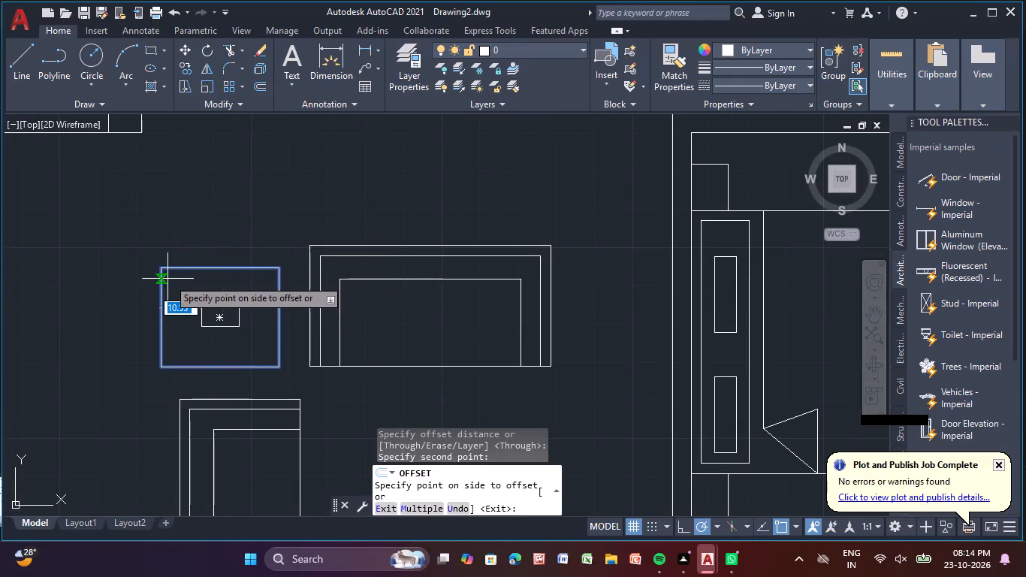
{"action": "left_click", "coordinate": [170, 255]}
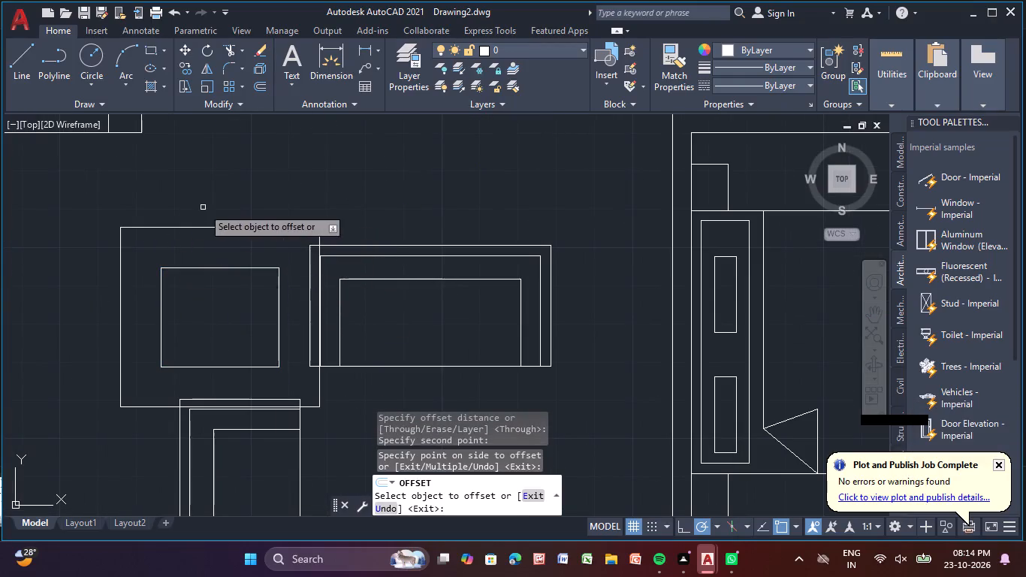
{"action": "key", "text": "Escape"}
Scale the outer table rectangle down slightly from a base point on its upper edge so it clears both sofas.
{"action": "left_click", "coordinate": [184, 225]}
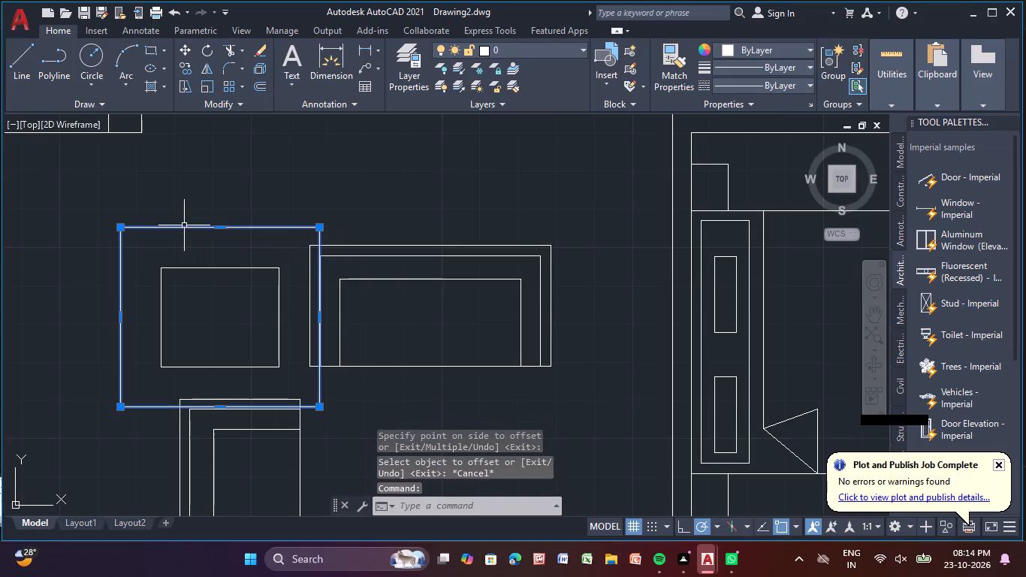
{"action": "left_click_drag", "start_coordinate": [213, 83], "coordinate": [210, 104]}
{"action": "left_click", "coordinate": [208, 86]}
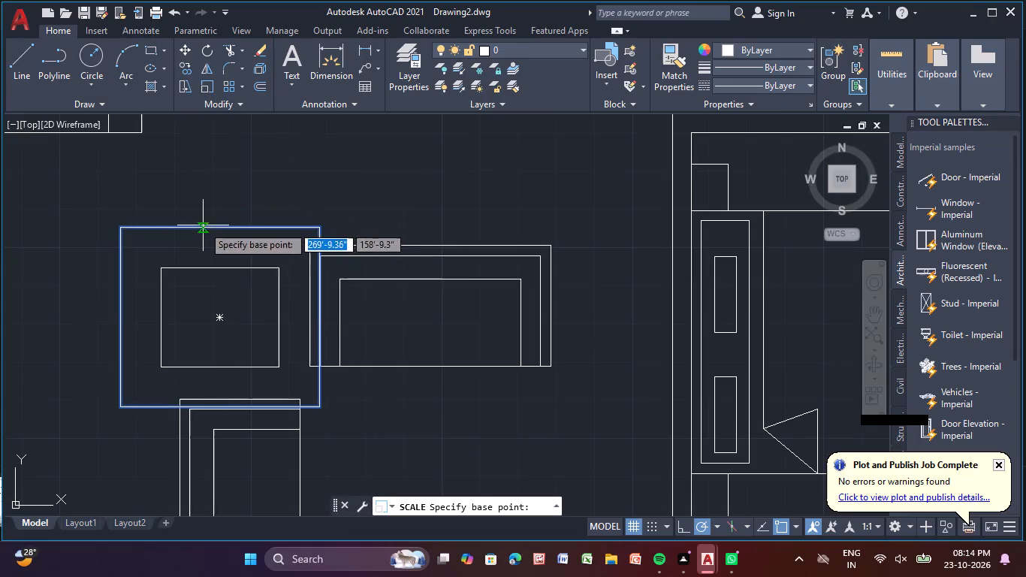
{"action": "left_click", "coordinate": [204, 225]}
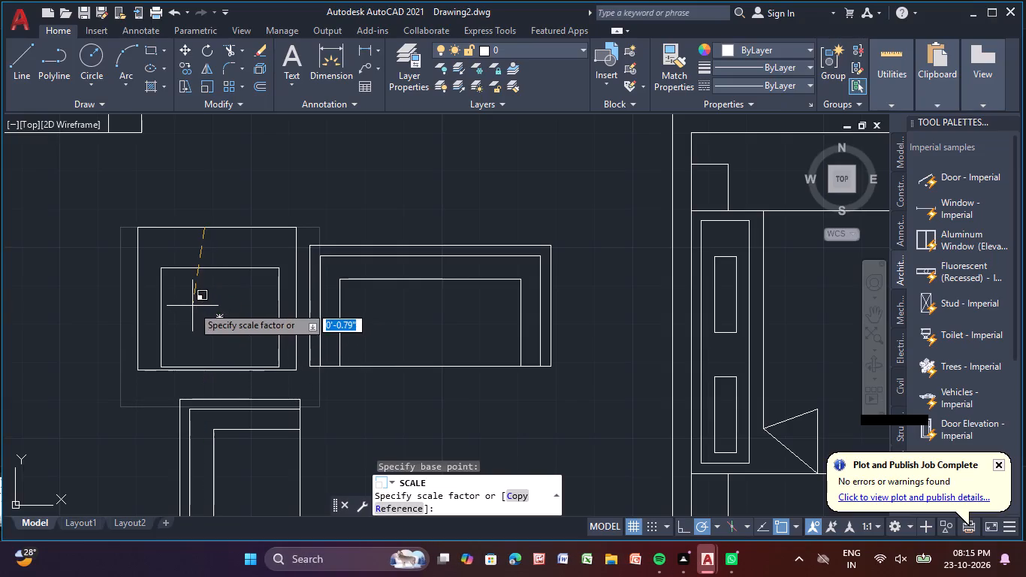
{"action": "left_click", "coordinate": [183, 311]}
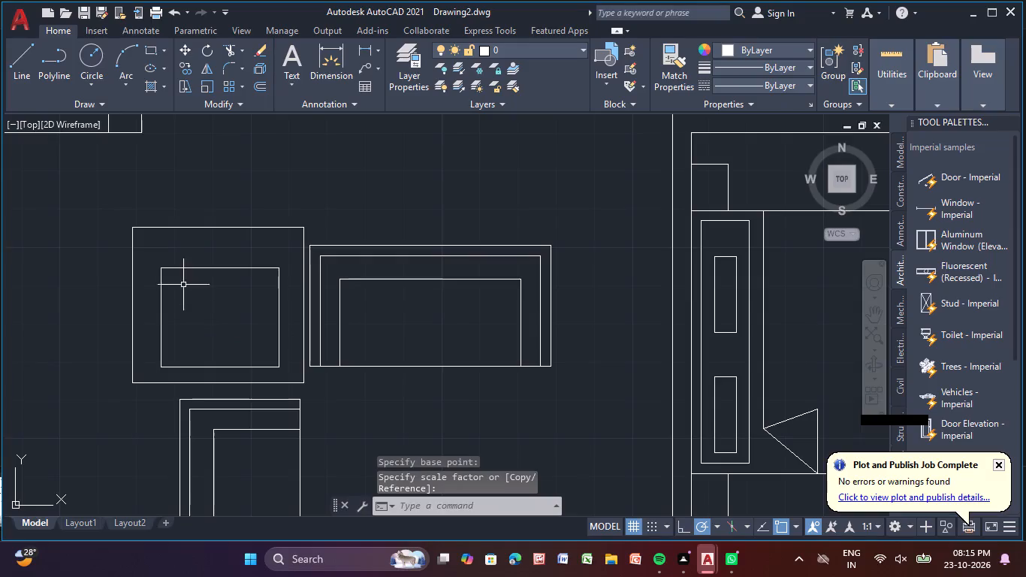
Scale the inner table rectangle down to a little over half size about the midpoint of its upper edge.
{"action": "left_click", "coordinate": [204, 266]}
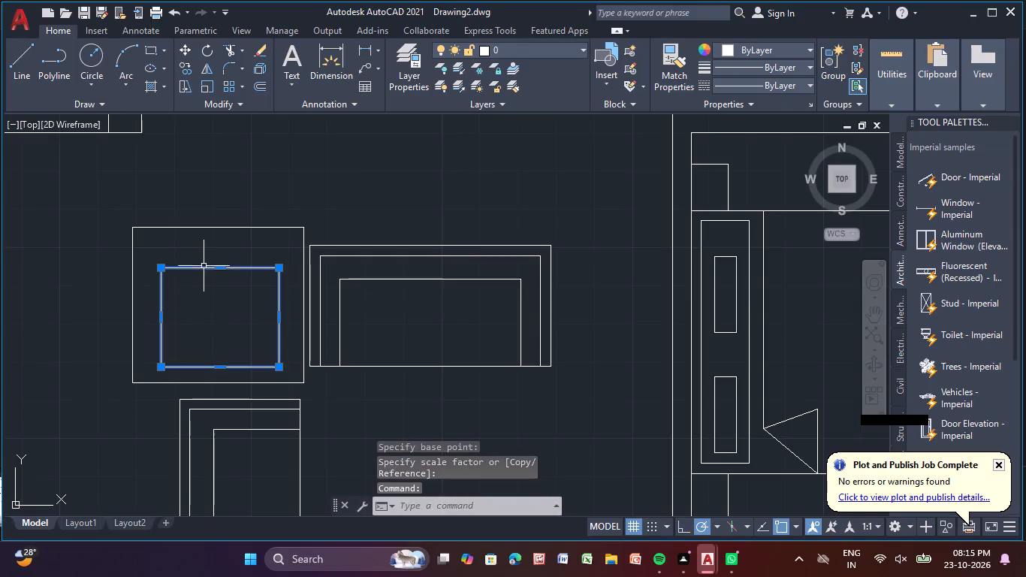
{"action": "left_click_drag", "start_coordinate": [208, 88], "coordinate": [205, 110]}
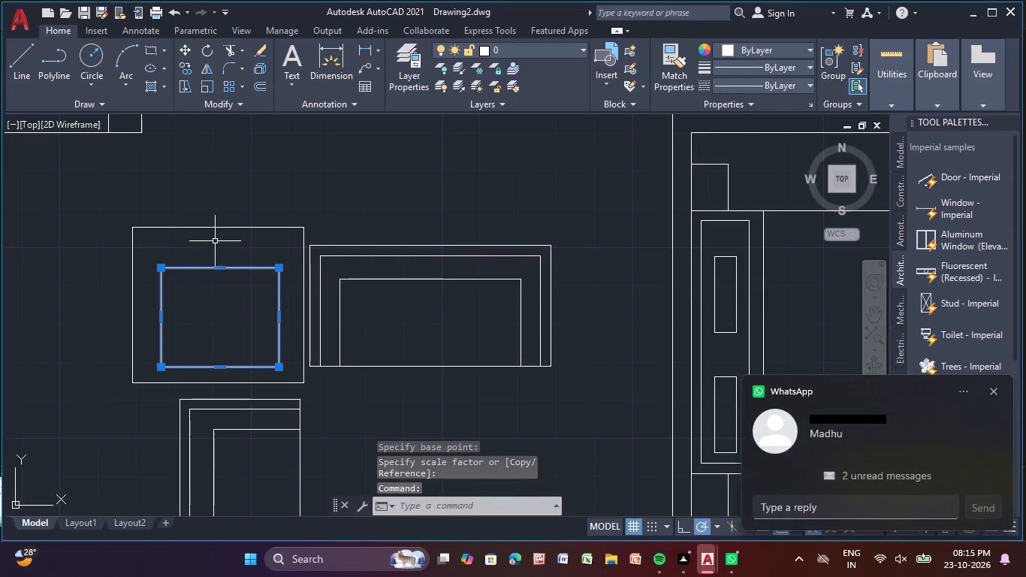
{"action": "left_click", "coordinate": [210, 85]}
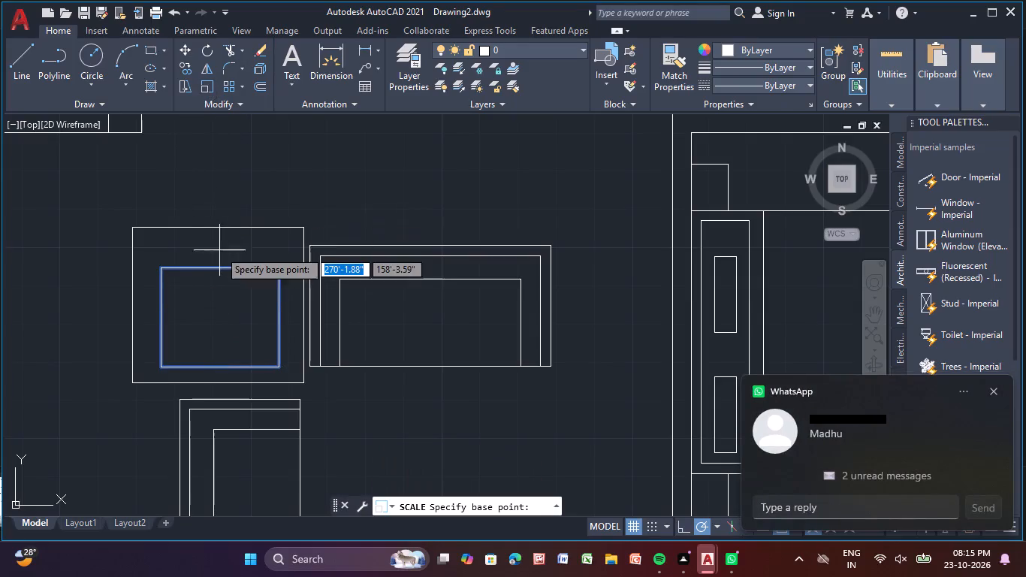
{"action": "left_click", "coordinate": [221, 267]}
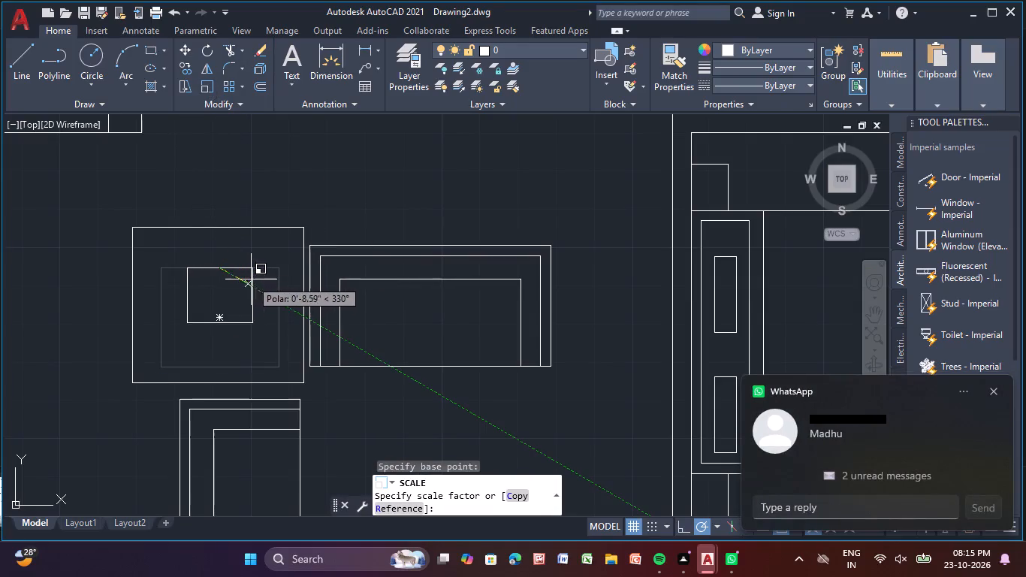
{"action": "left_click", "coordinate": [252, 279]}
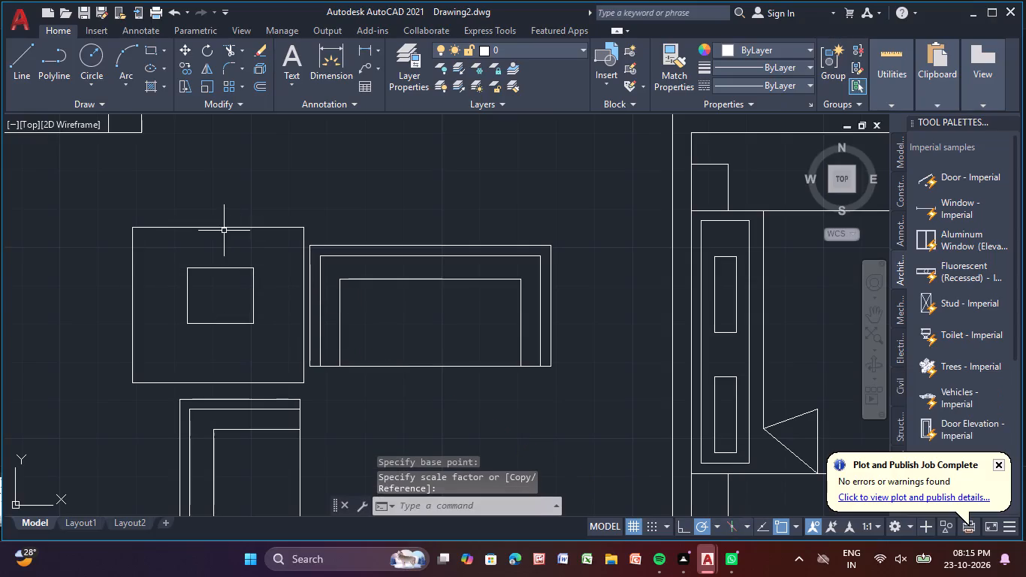
Scale the outer table rectangle down to about 0.9 of its size about the midpoint of its upper edge.
{"action": "left_click", "coordinate": [224, 230]}
{"action": "left_click", "coordinate": [218, 231]}
{"action": "left_click", "coordinate": [219, 225]}
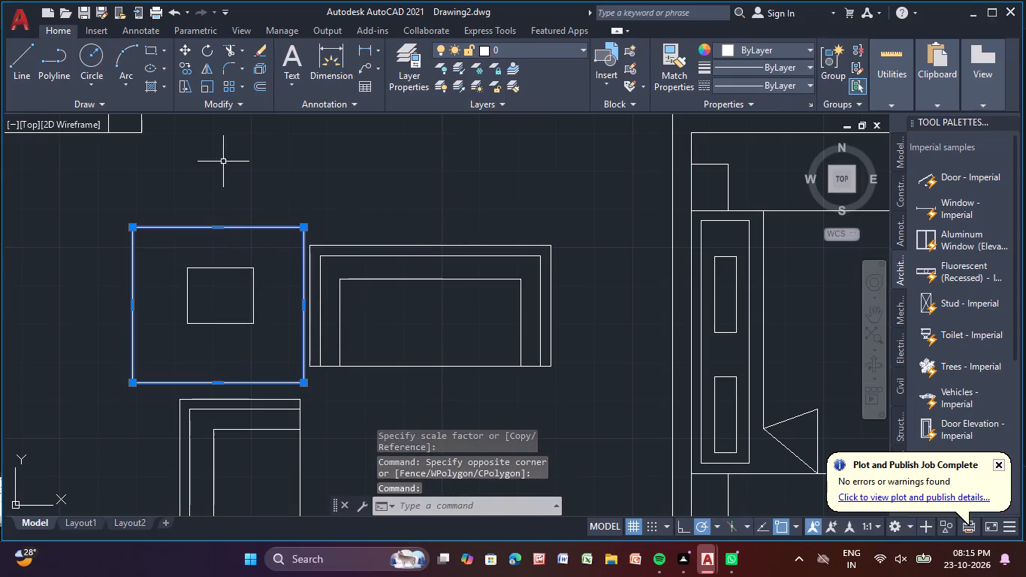
{"action": "left_click_drag", "start_coordinate": [206, 89], "coordinate": [207, 99]}
{"action": "left_click_drag", "start_coordinate": [204, 76], "coordinate": [204, 87]}
{"action": "left_click_drag", "start_coordinate": [206, 81], "coordinate": [204, 92]}
{"action": "left_click", "coordinate": [219, 228]}
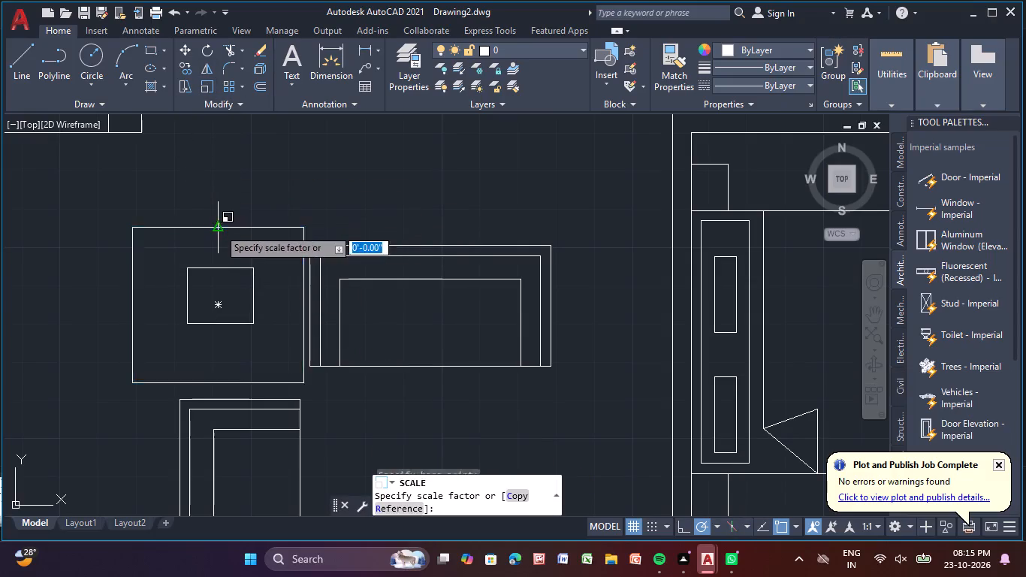
{"action": "left_click", "coordinate": [246, 295]}
{"action": "scroll", "coordinate": [246, 295], "scroll_direction": "down", "scroll_amount": 1}
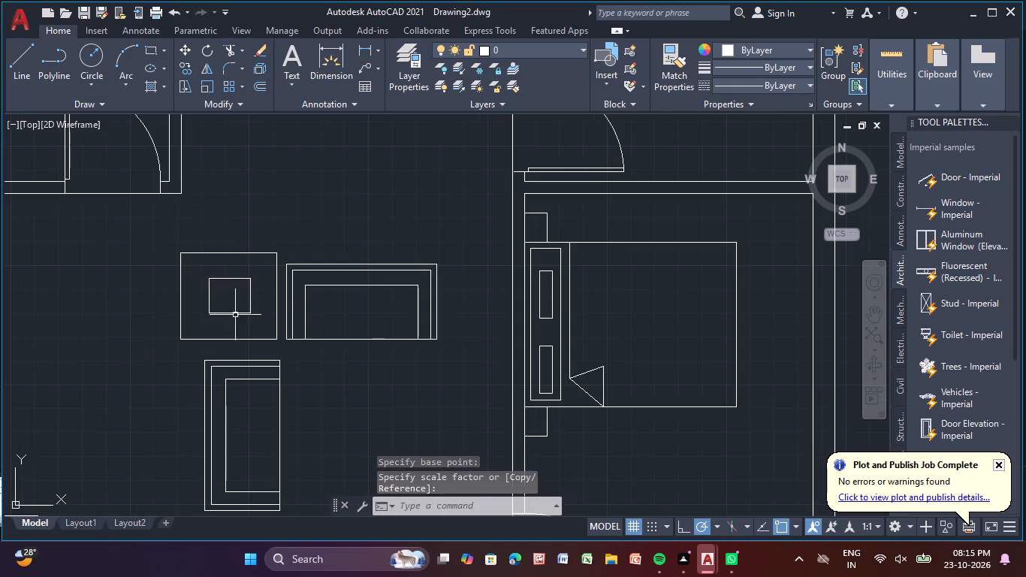
Scale the inner table rectangle up by a little over a third about the midpoint of its upper edge.
{"action": "left_click", "coordinate": [234, 314]}
{"action": "left_click_drag", "start_coordinate": [213, 86], "coordinate": [213, 100]}
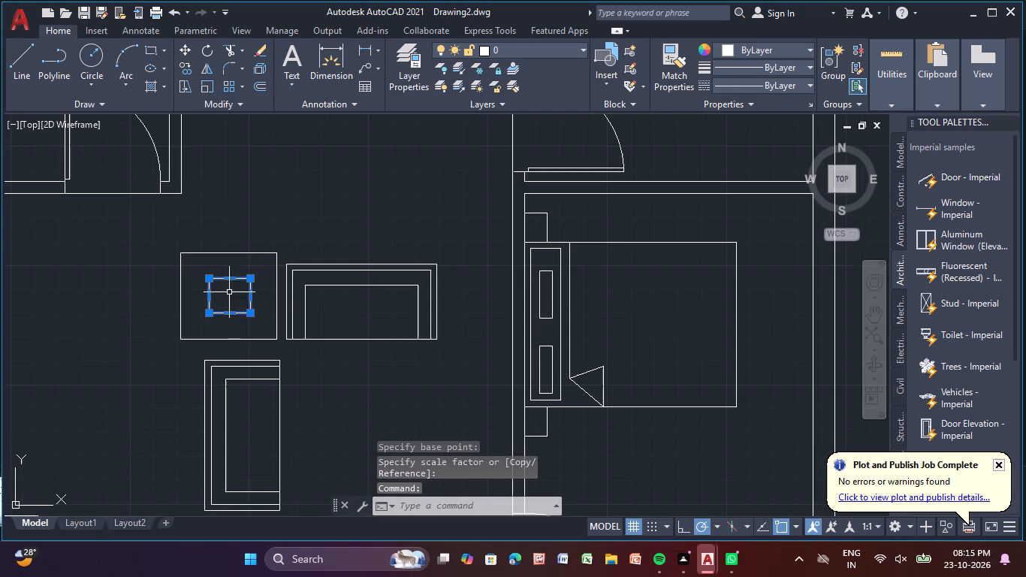
{"action": "left_click", "coordinate": [209, 89]}
{"action": "left_click", "coordinate": [228, 280]}
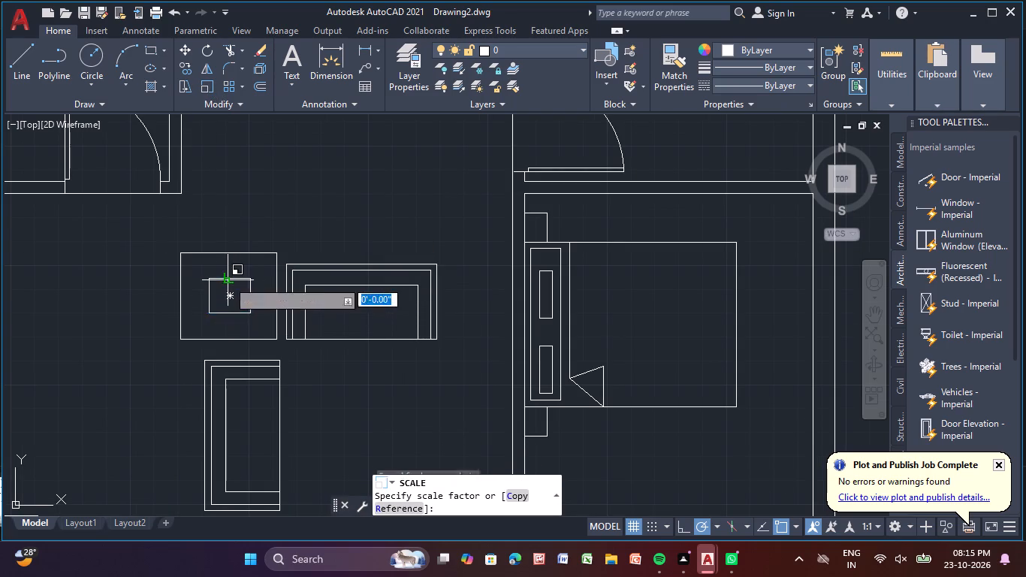
{"action": "left_click", "coordinate": [253, 295]}
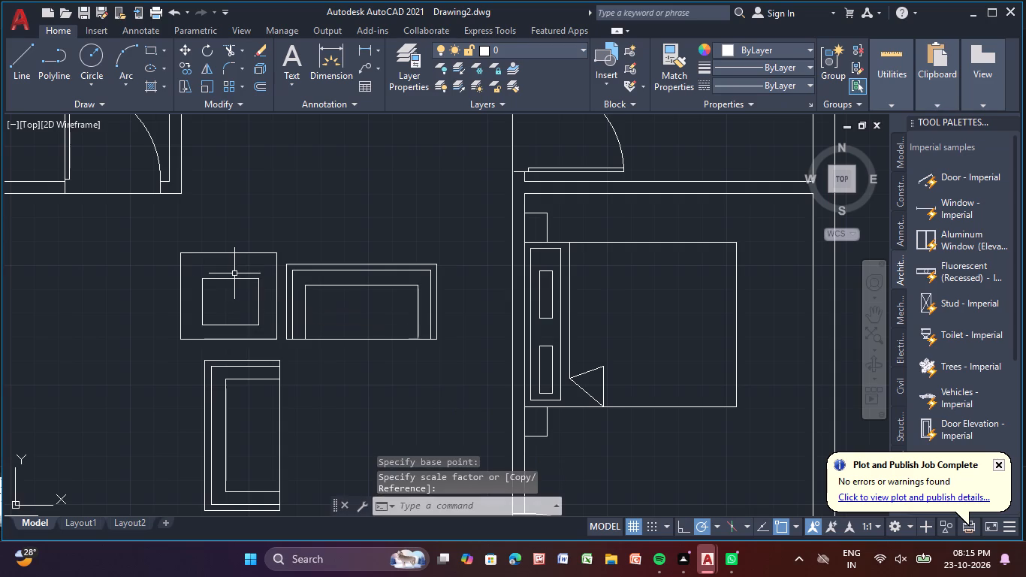
Move the inner table rectangle slightly upward so it sits centred inside the outer rectangle.
{"action": "left_click", "coordinate": [230, 279]}
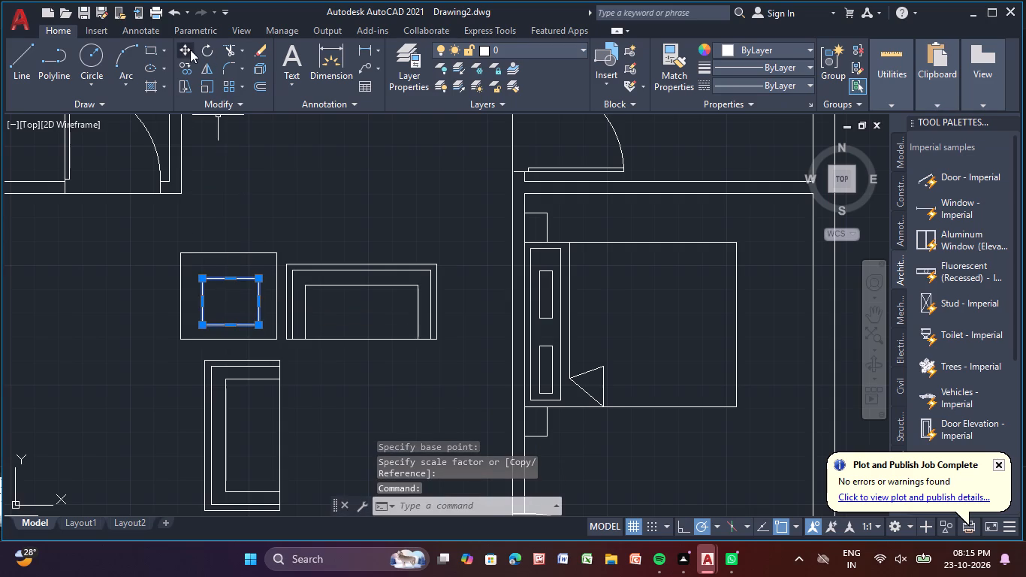
{"action": "left_click", "coordinate": [190, 50]}
{"action": "left_click", "coordinate": [229, 279]}
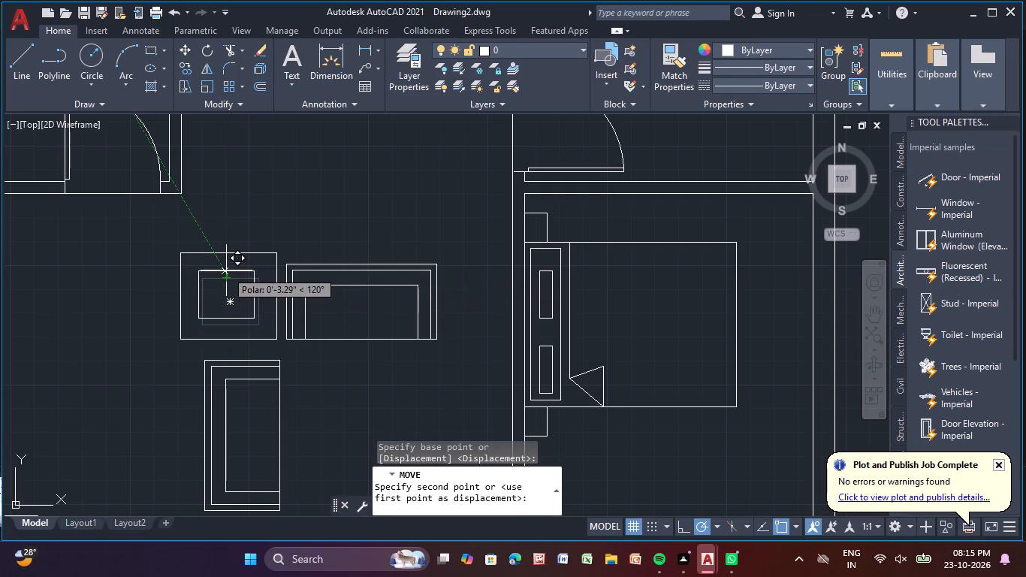
{"action": "left_click", "coordinate": [226, 270]}
Shift the car block westward so it sits nearer the middle of the parking bay.
{"action": "scroll", "coordinate": [228, 286], "scroll_direction": "down", "scroll_amount": 2}
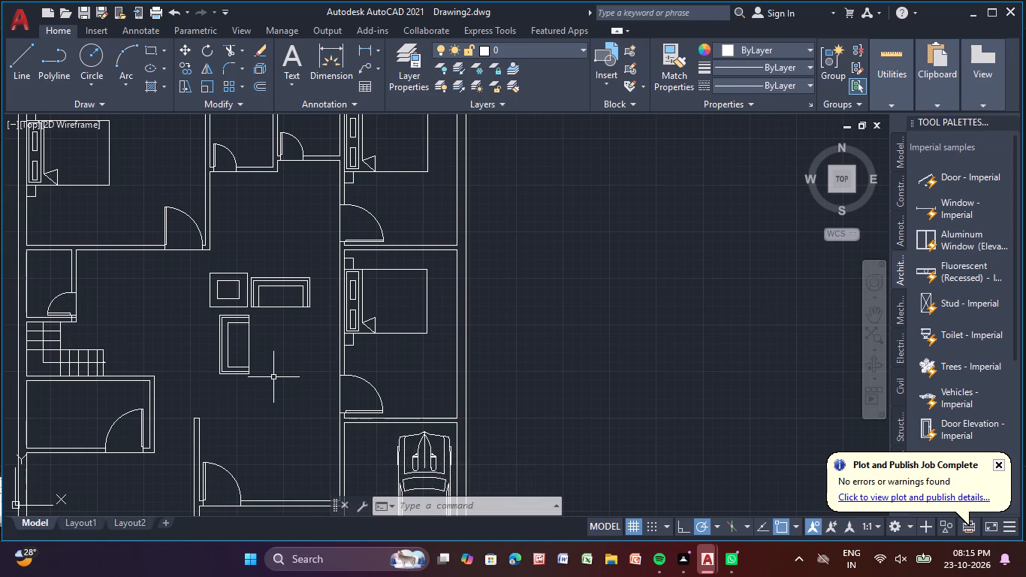
{"action": "scroll", "coordinate": [266, 376], "scroll_direction": "down", "scroll_amount": 2}
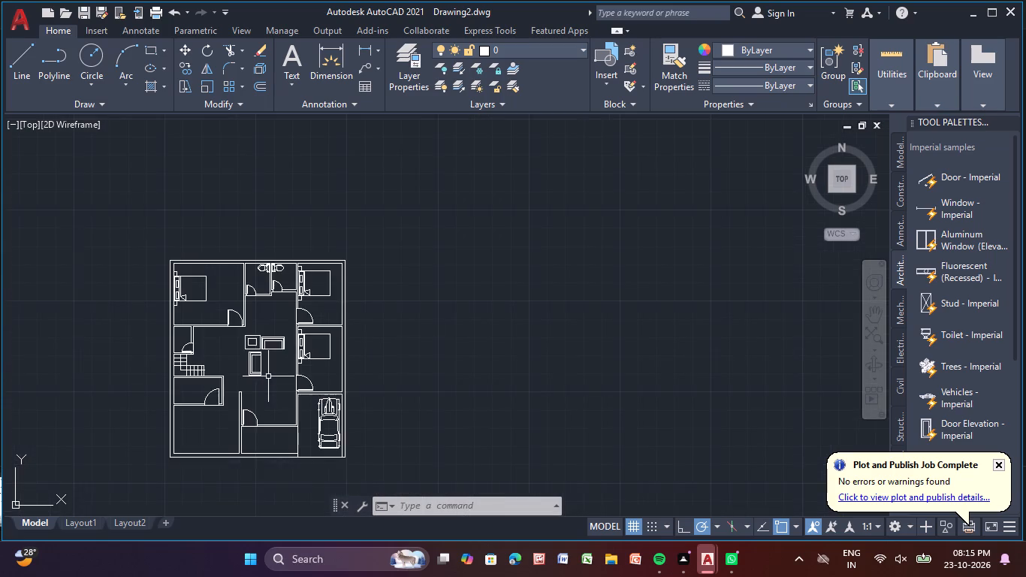
{"action": "middle_click_drag", "start_coordinate": [270, 377], "coordinate": [425, 296]}
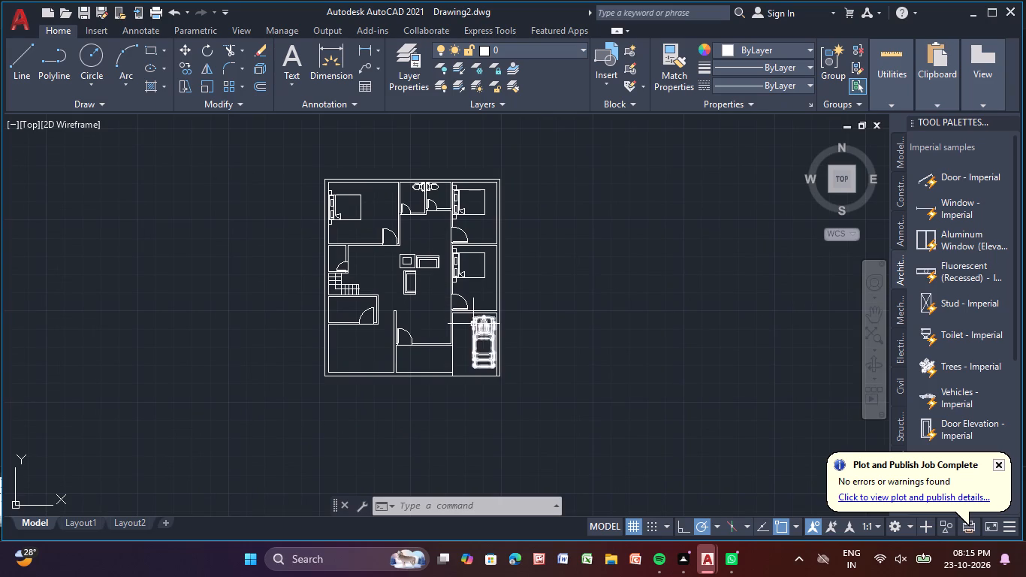
{"action": "scroll", "coordinate": [489, 324], "scroll_direction": "up", "scroll_amount": 3}
{"action": "left_click", "coordinate": [469, 321]}
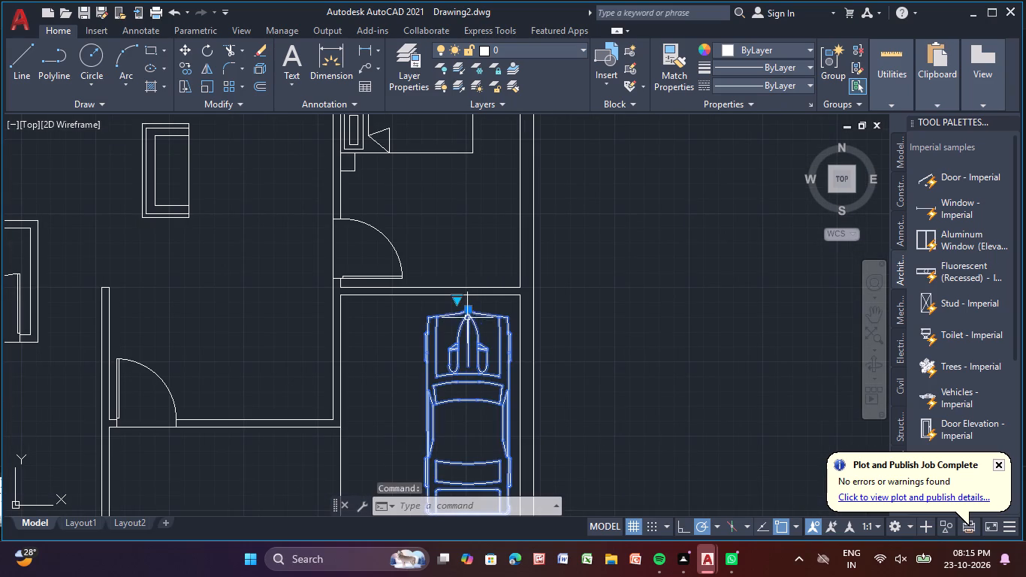
{"action": "left_click", "coordinate": [469, 308]}
{"action": "left_click", "coordinate": [441, 307]}
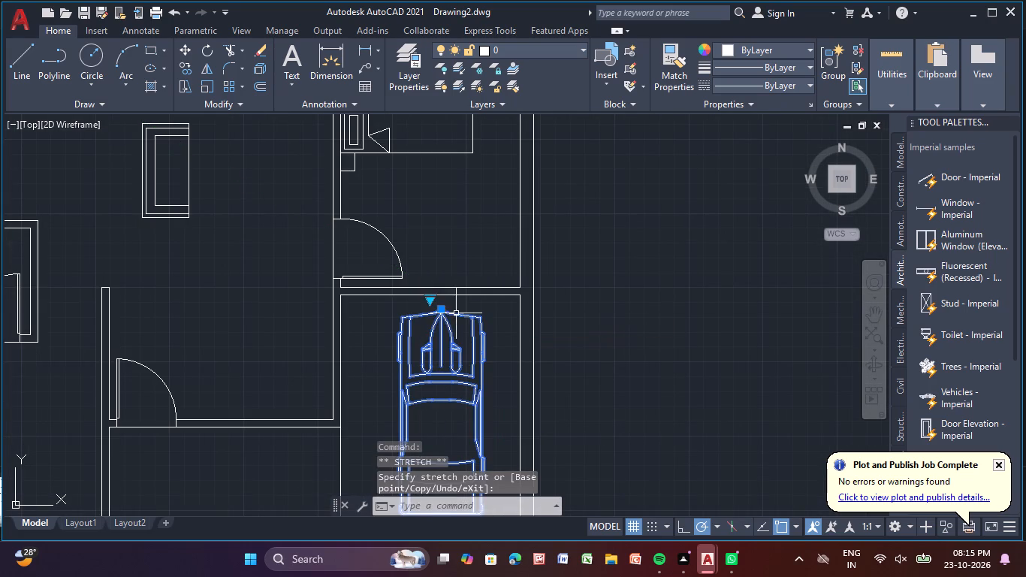
{"action": "key", "text": "Escape"}
Draw the first entrance step below the porch with lines, projecting 9" beyond the outer wall across the porch's full width.
{"action": "scroll", "coordinate": [444, 338], "scroll_direction": "down", "scroll_amount": 1}
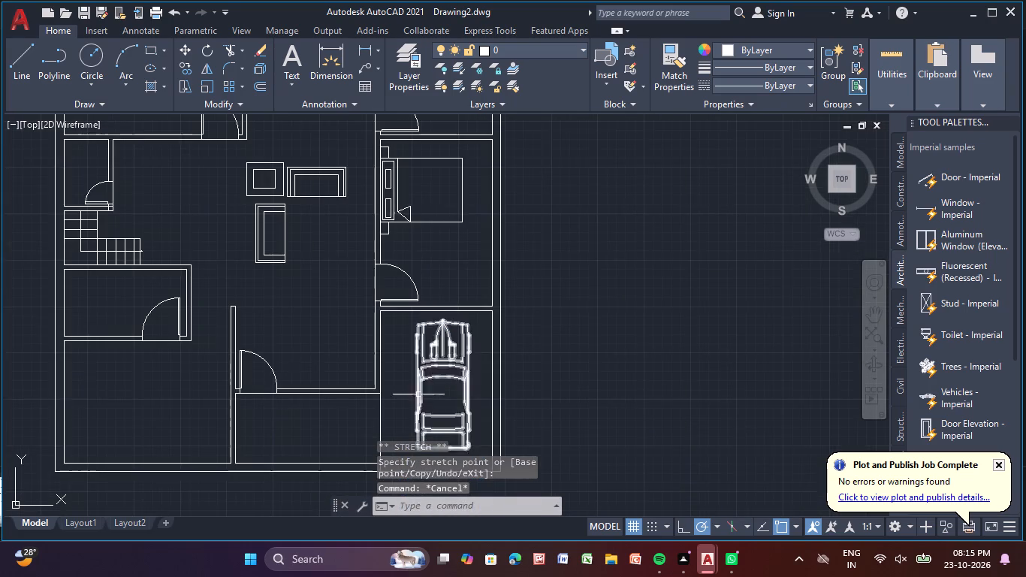
{"action": "middle_click_drag", "start_coordinate": [418, 394], "coordinate": [387, 279]}
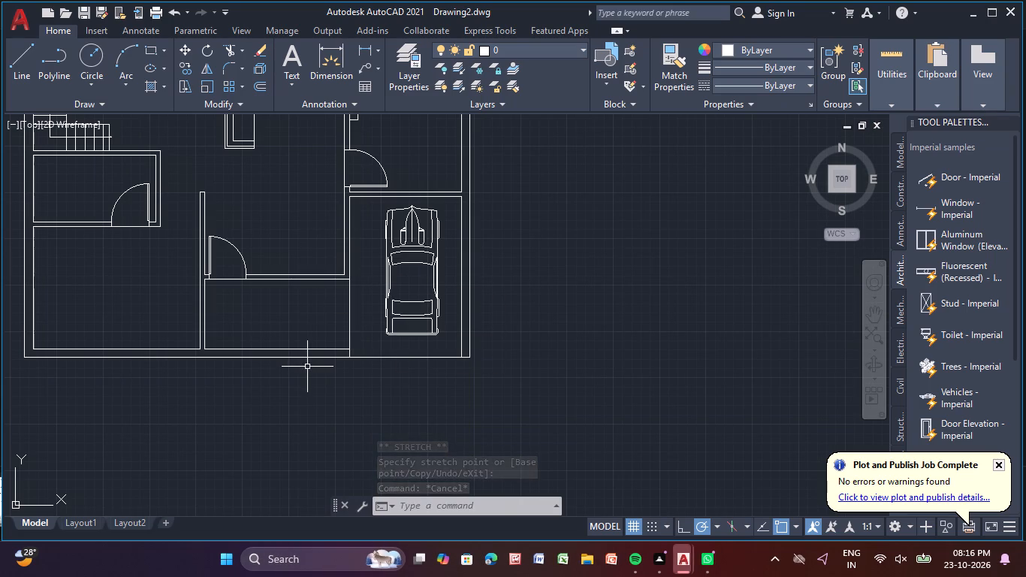
{"action": "middle_click_drag", "start_coordinate": [413, 352], "coordinate": [405, 365]}
{"action": "middle_click_drag", "start_coordinate": [321, 394], "coordinate": [382, 367]}
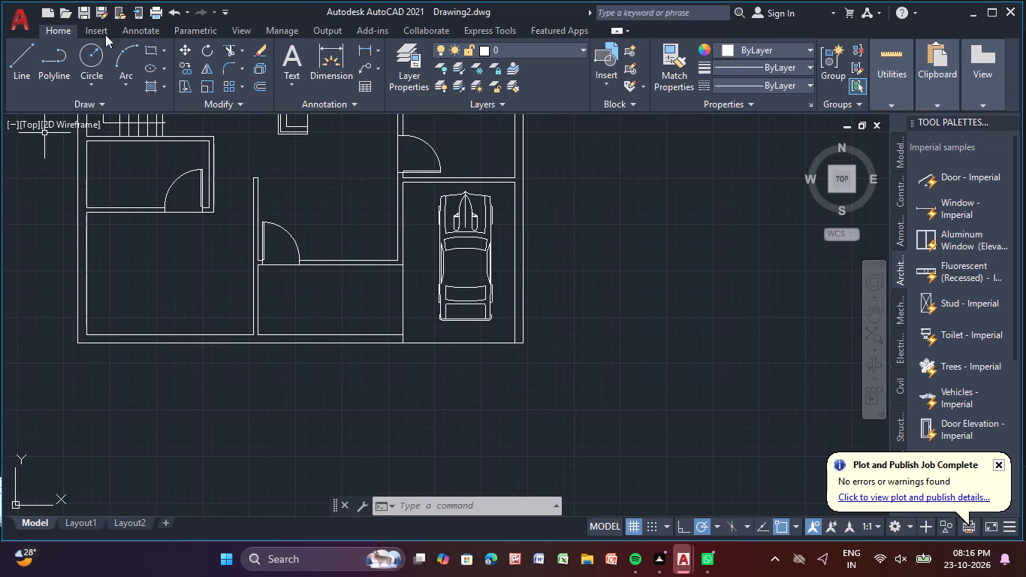
{"action": "left_click", "coordinate": [23, 62]}
{"action": "scroll", "coordinate": [266, 352], "scroll_direction": "up", "scroll_amount": 3}
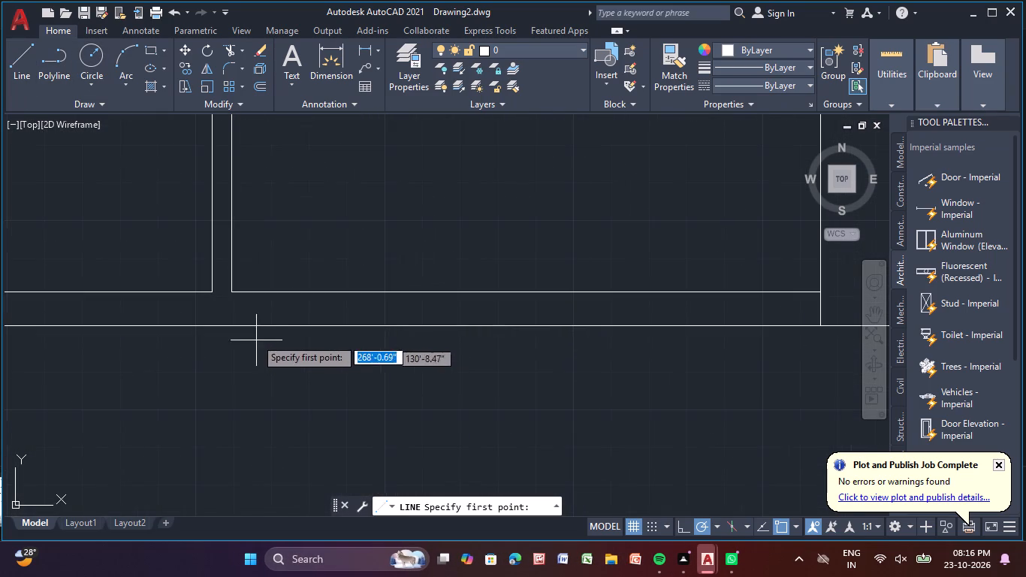
{"action": "left_click", "coordinate": [230, 295]}
{"action": "left_click", "coordinate": [228, 325]}
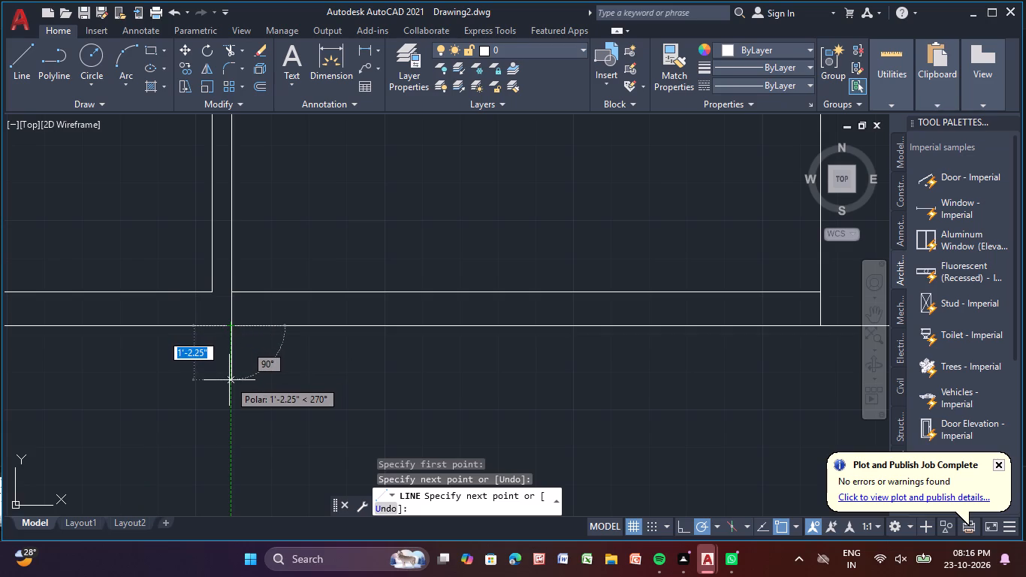
{"action": "key", "text": "9"}
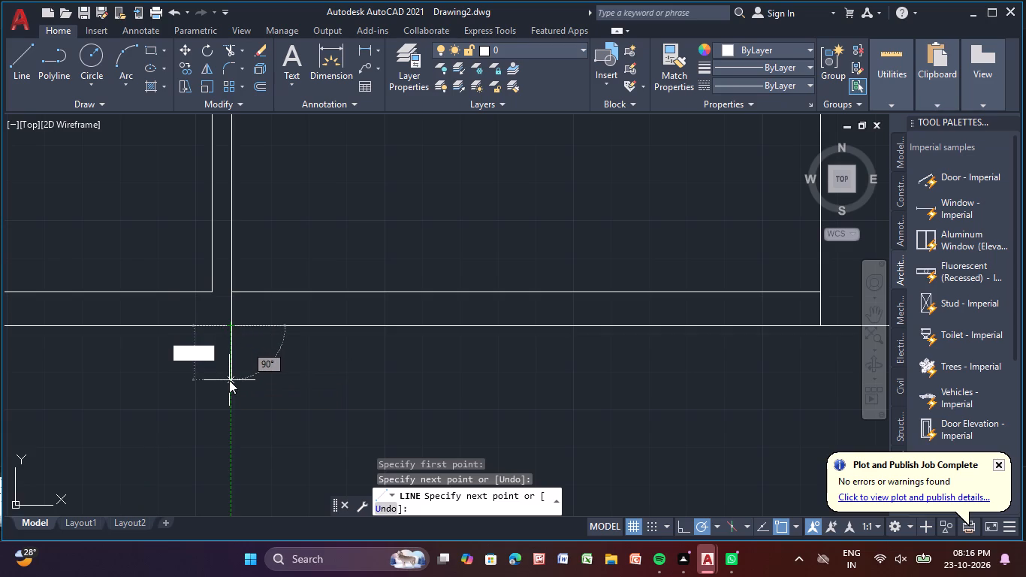
{"action": "key", "text": "shift+quotedbl"}
{"action": "key", "text": "Return"}
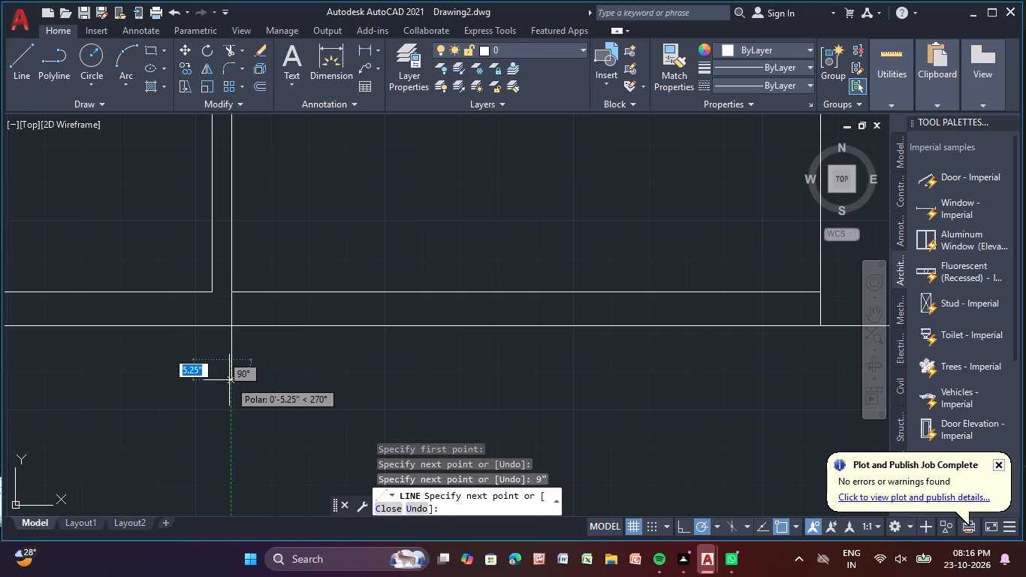
{"action": "middle_click_drag", "start_coordinate": [510, 362], "coordinate": [314, 366]}
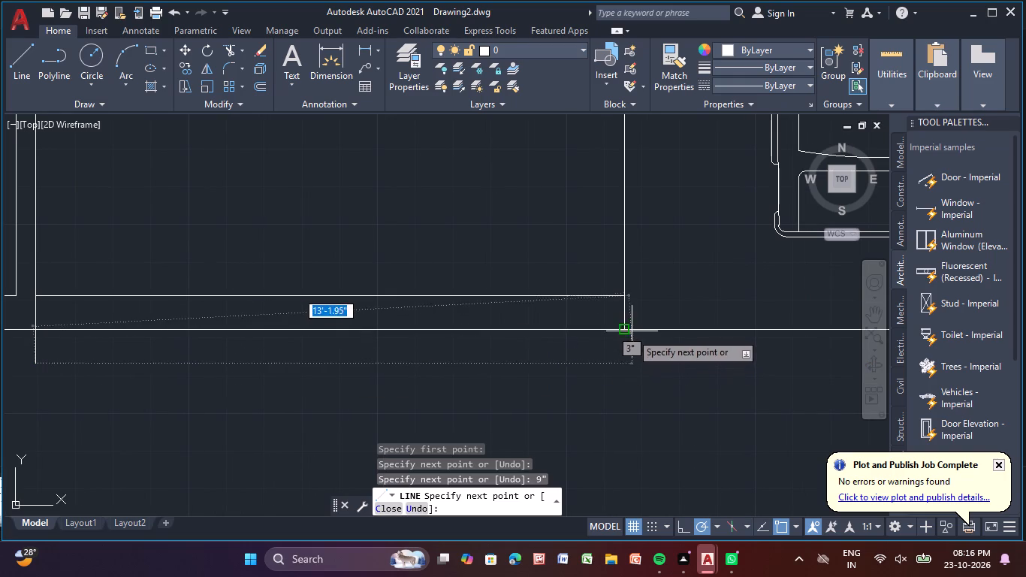
{"action": "left_click", "coordinate": [622, 362]}
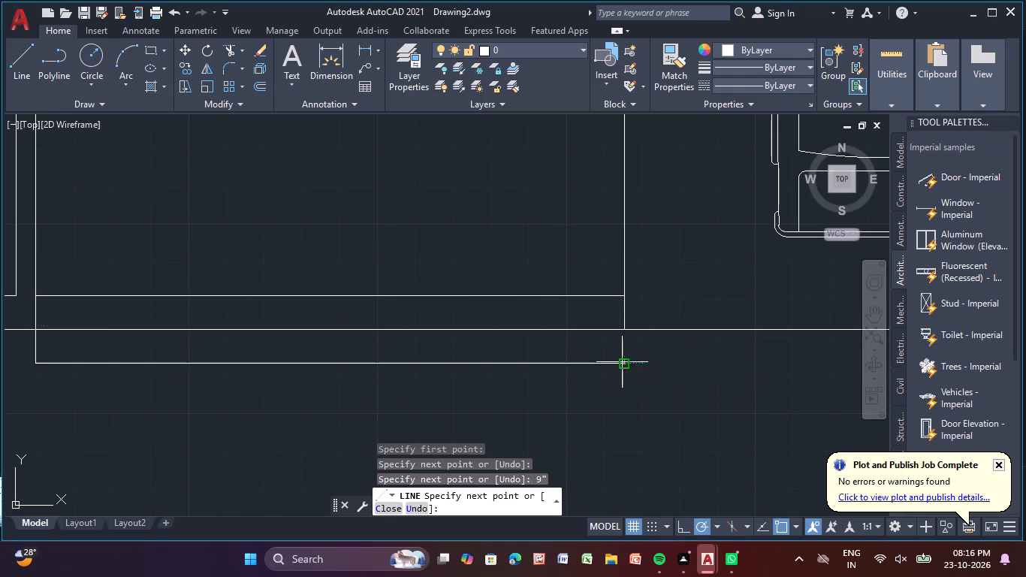
{"action": "left_click", "coordinate": [627, 328]}
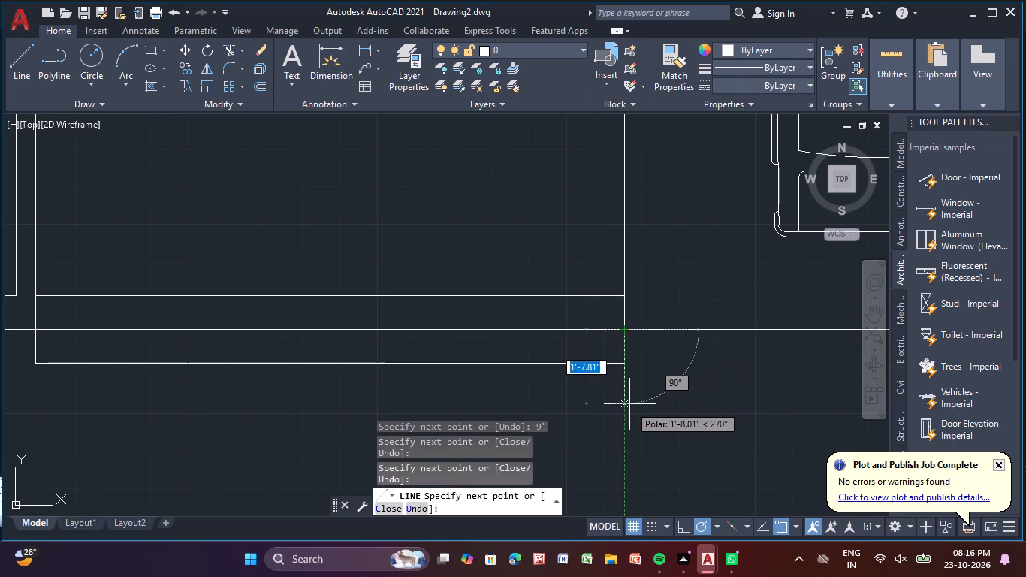
{"action": "key", "text": "9"}
{"action": "key", "text": "shift+quotedbl"}
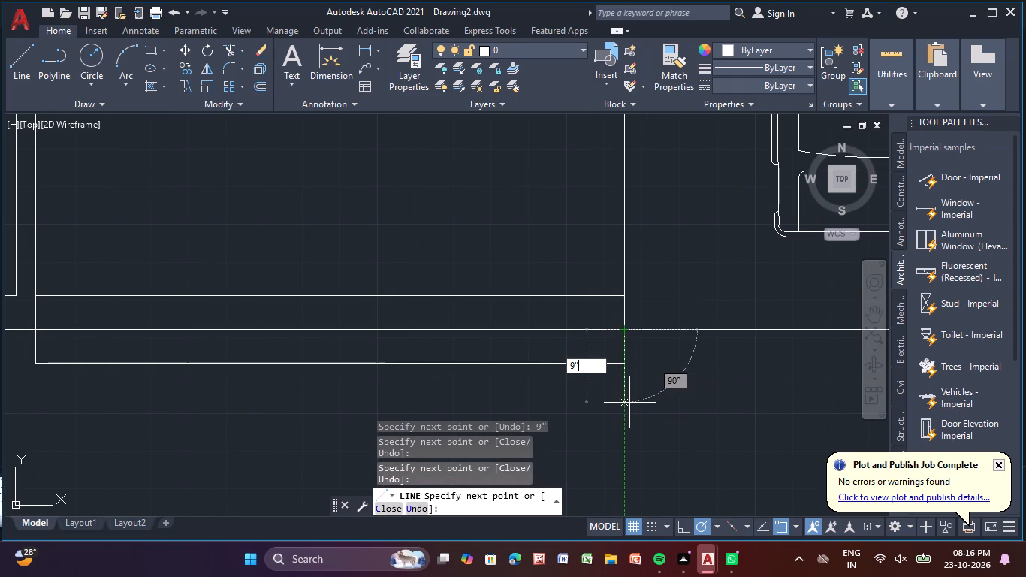
{"action": "key", "text": "Return"}
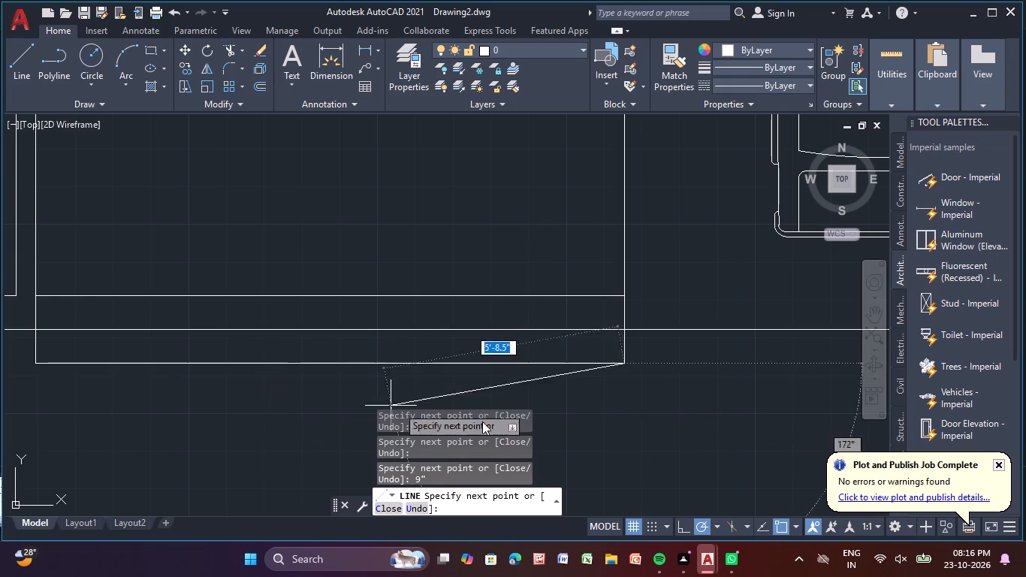
{"action": "key", "text": "Escape"}
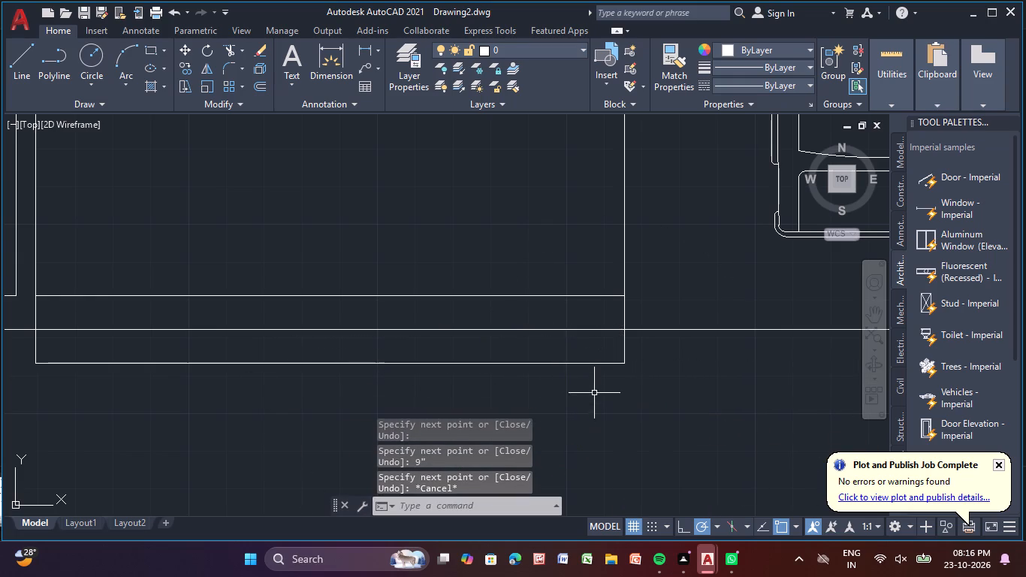
Draw a second entrance step with lines, extending 9" below the first and spanning the same 13' width.
{"action": "left_click", "coordinate": [23, 61]}
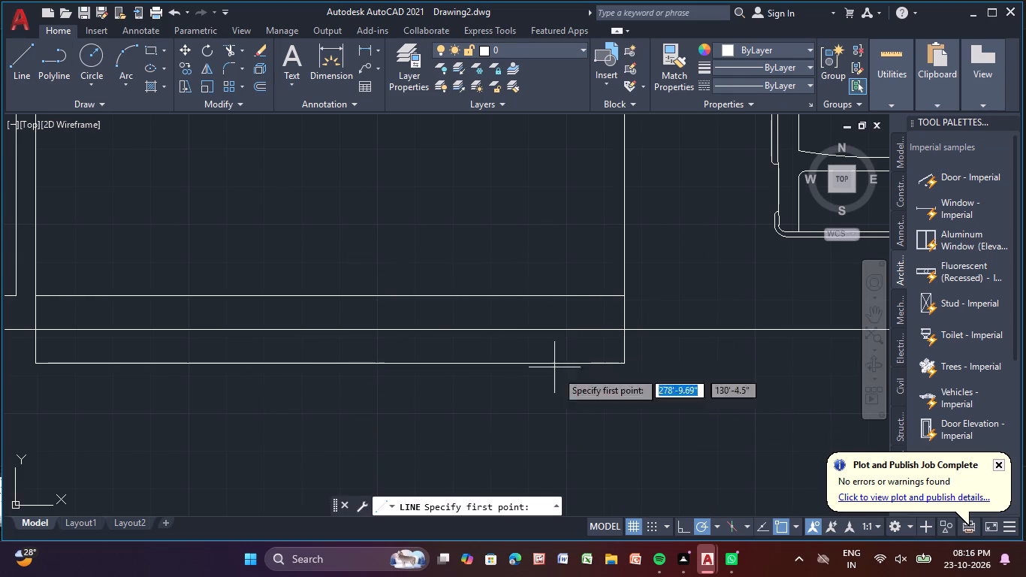
{"action": "left_click", "coordinate": [628, 362]}
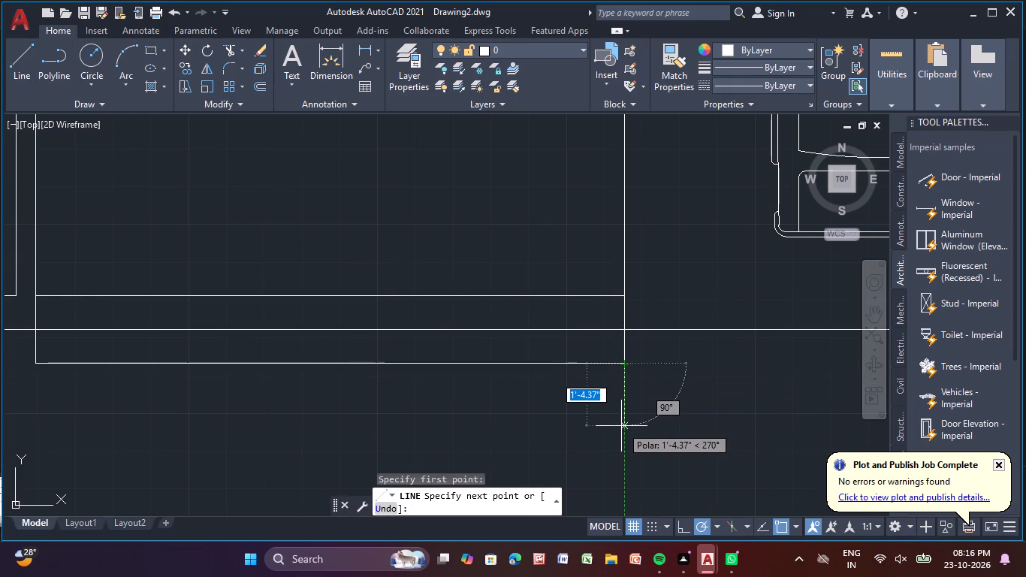
{"action": "key", "text": "8"}
{"action": "key", "text": "BackSpace"}
{"action": "key", "text": "9"}
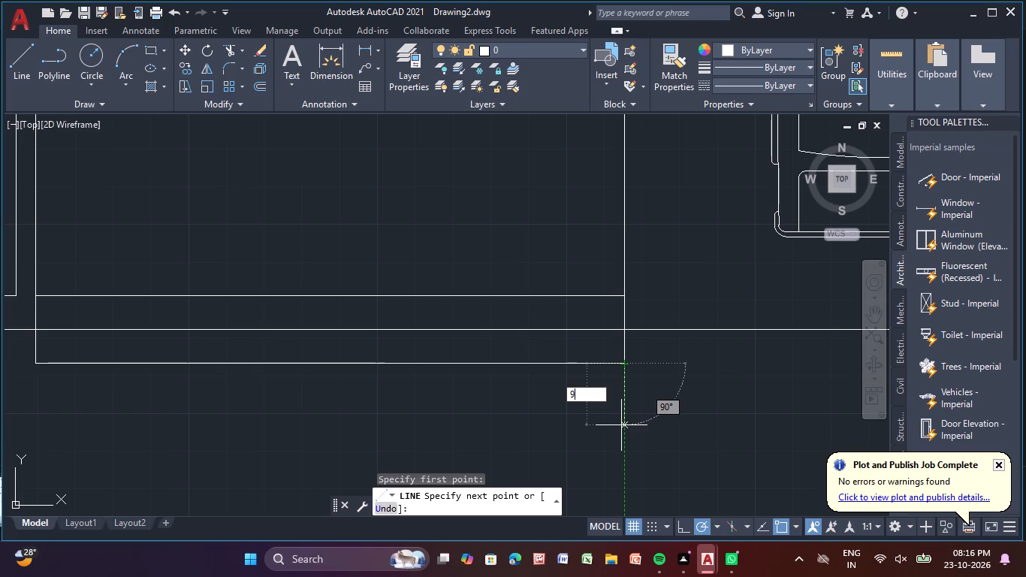
{"action": "key", "text": "shift+quotedbl"}
{"action": "key", "text": "Return"}
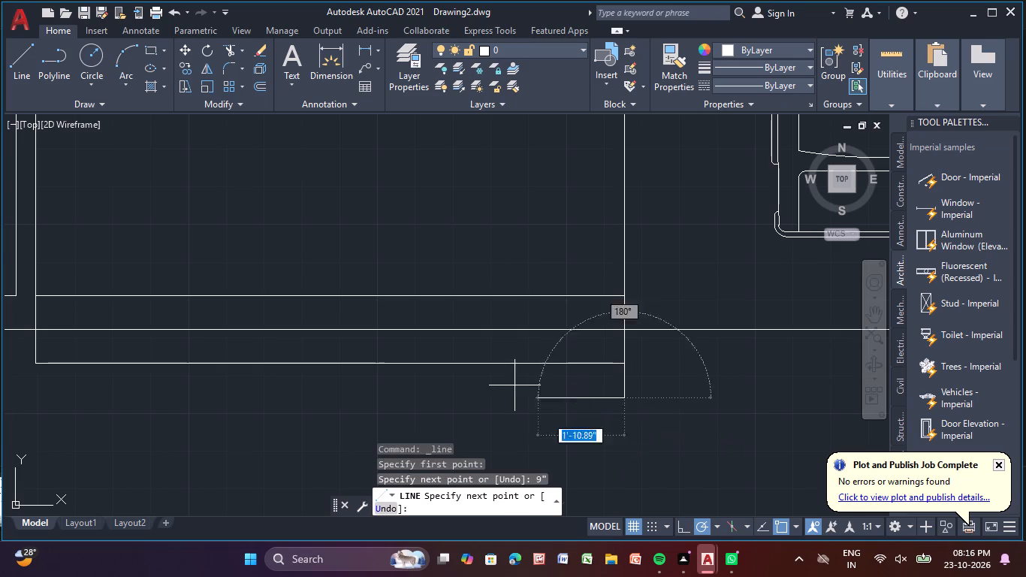
{"action": "left_click", "coordinate": [34, 395]}
{"action": "left_click", "coordinate": [35, 363]}
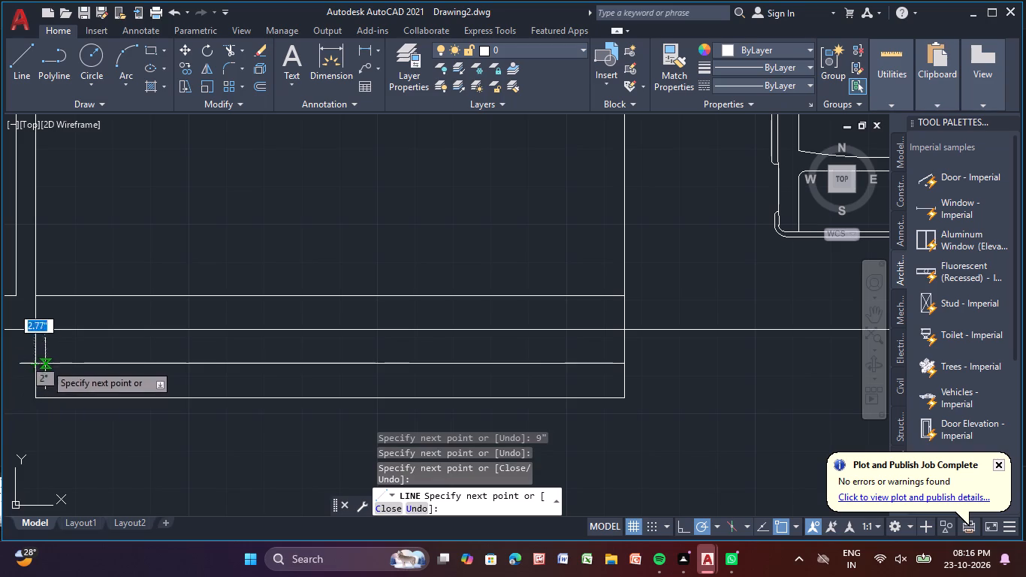
{"action": "key", "text": "Escape"}
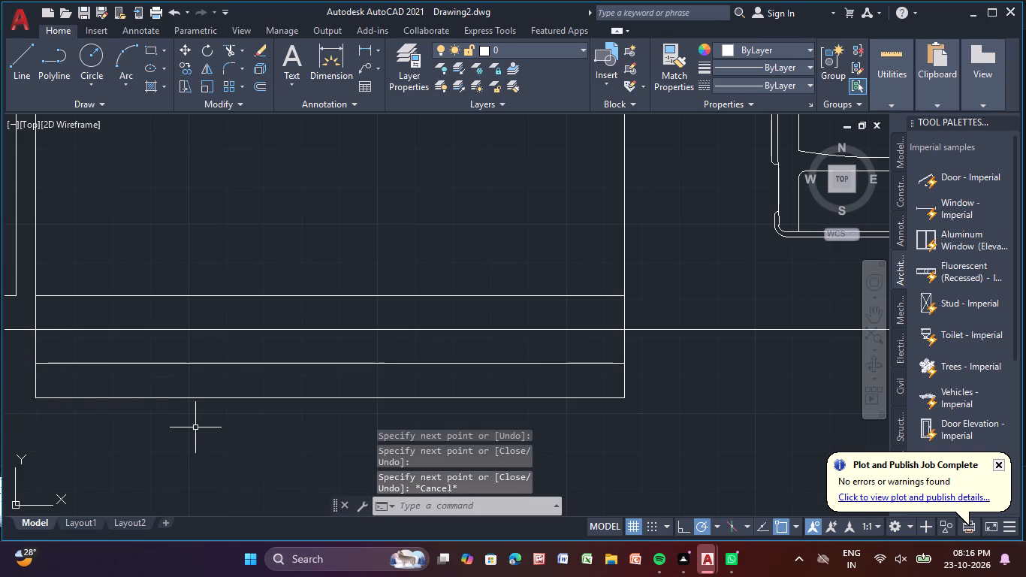
Draw a vertical direction line 2'-3" long across the entrance steps, from the porch edge to the outermost step edge.
{"action": "middle_click_drag", "start_coordinate": [195, 427], "coordinate": [231, 297]}
{"action": "scroll", "coordinate": [247, 294], "scroll_direction": "down", "scroll_amount": 1}
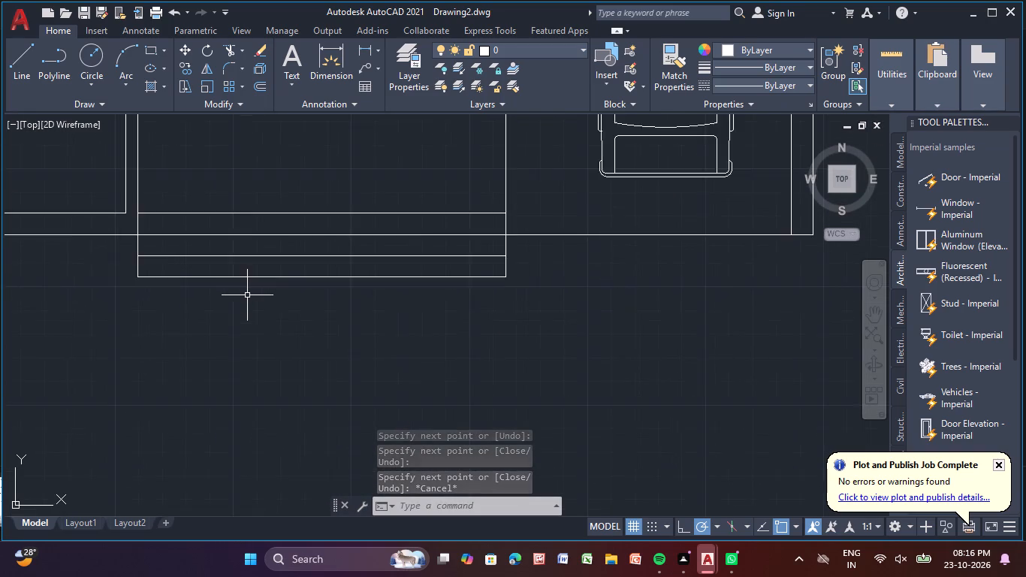
{"action": "scroll", "coordinate": [247, 295], "scroll_direction": "down", "scroll_amount": 1}
{"action": "middle_click_drag", "start_coordinate": [254, 304], "coordinate": [249, 378]}
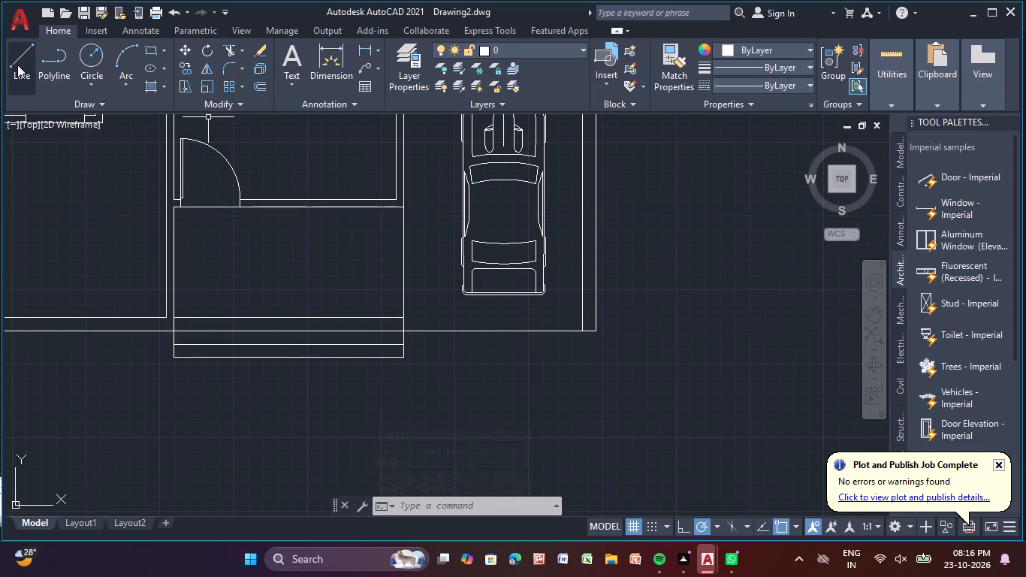
{"action": "left_click", "coordinate": [17, 65]}
{"action": "scroll", "coordinate": [347, 364], "scroll_direction": "up", "scroll_amount": 2}
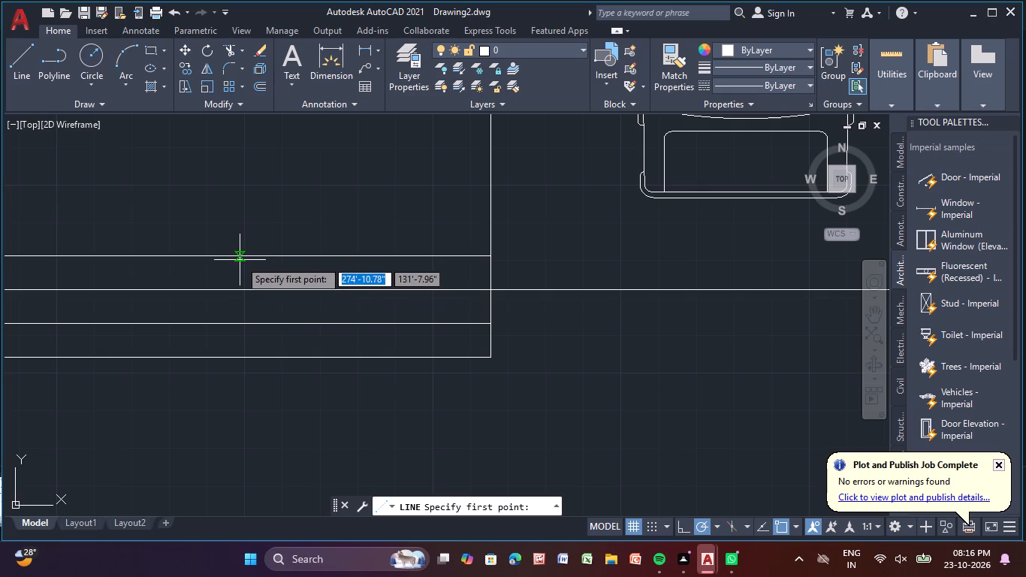
{"action": "left_click", "coordinate": [240, 258]}
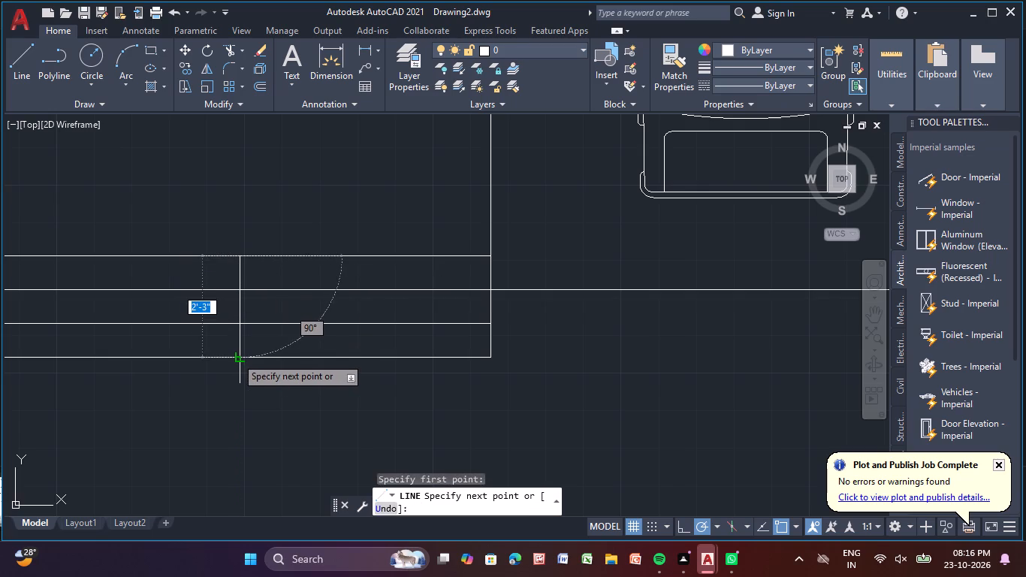
{"action": "left_click", "coordinate": [237, 354]}
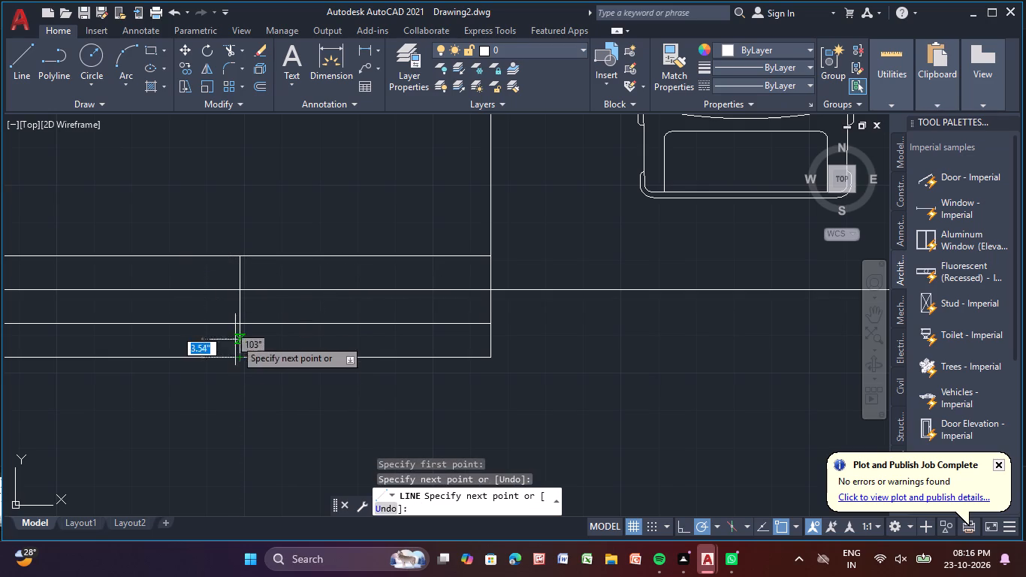
{"action": "key", "text": "Escape"}
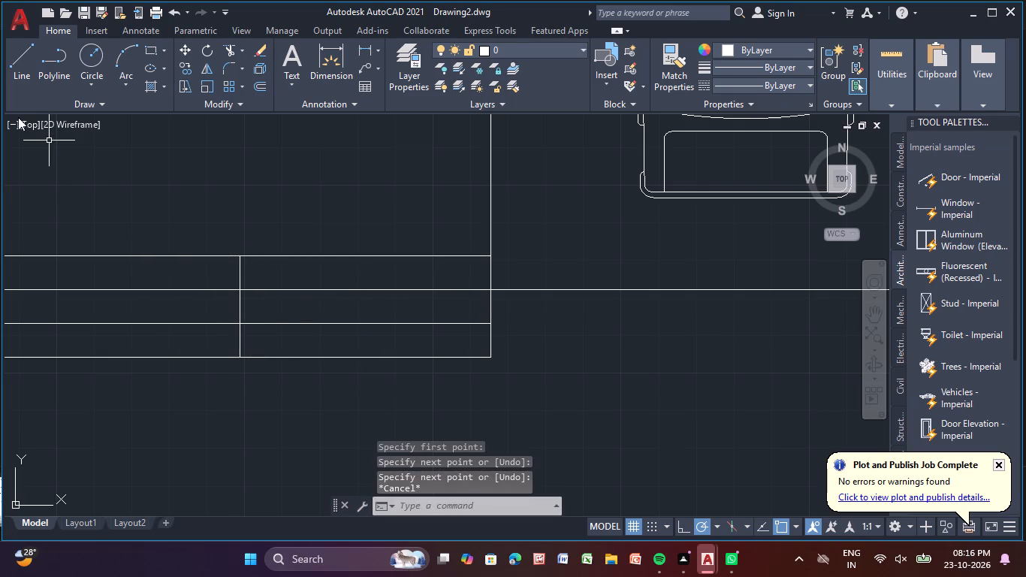
Draw a triangular arrowhead with sides about 4" long at the upper end of the steps' direction line.
{"action": "left_click", "coordinate": [32, 62]}
{"action": "scroll", "coordinate": [237, 280], "scroll_direction": "up", "scroll_amount": 2}
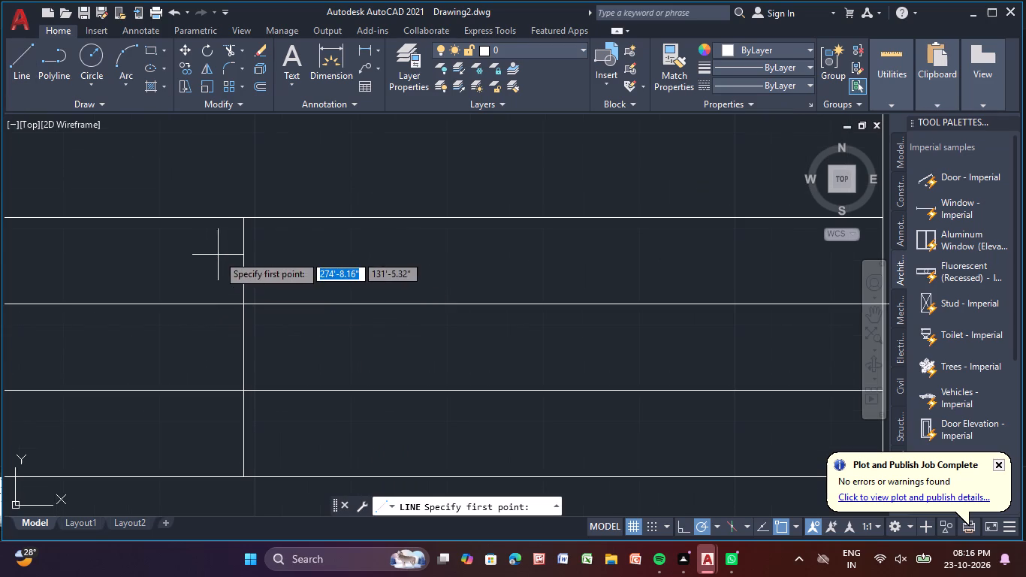
{"action": "left_click", "coordinate": [219, 253]}
{"action": "left_click", "coordinate": [258, 253]}
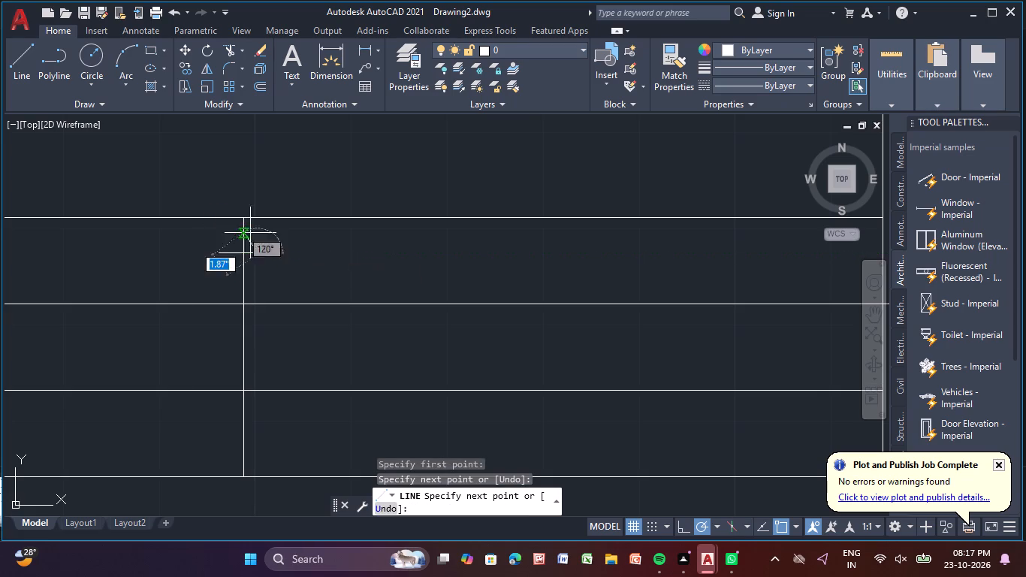
{"action": "left_click", "coordinate": [247, 222]}
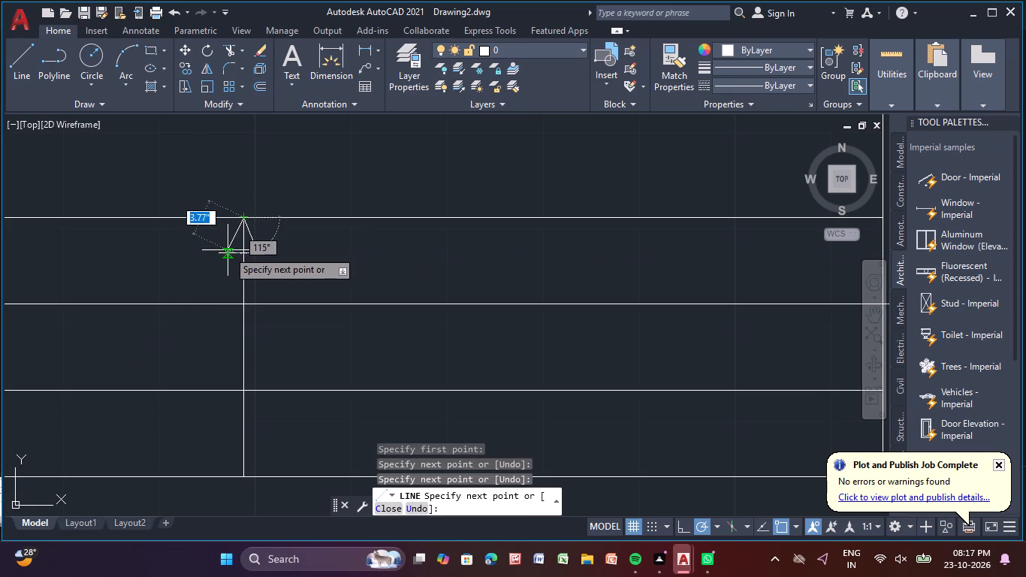
{"action": "left_click", "coordinate": [228, 250]}
{"action": "key", "text": "Escape"}
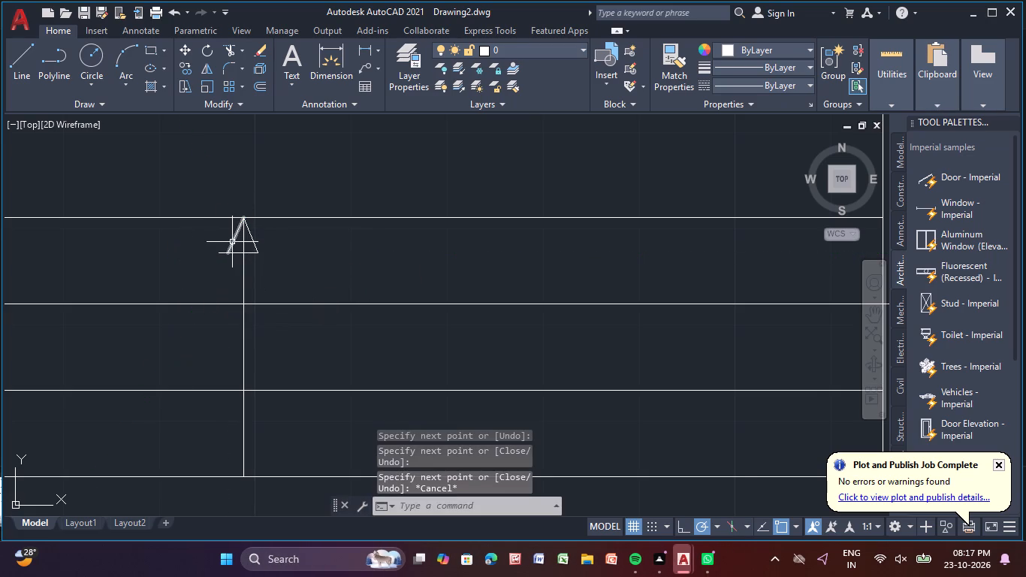
Trim the arrowhead's base line where it overhangs the triangle's west side.
{"action": "scroll", "coordinate": [232, 242], "scroll_direction": "up", "scroll_amount": 2}
{"action": "left_click", "coordinate": [228, 45]}
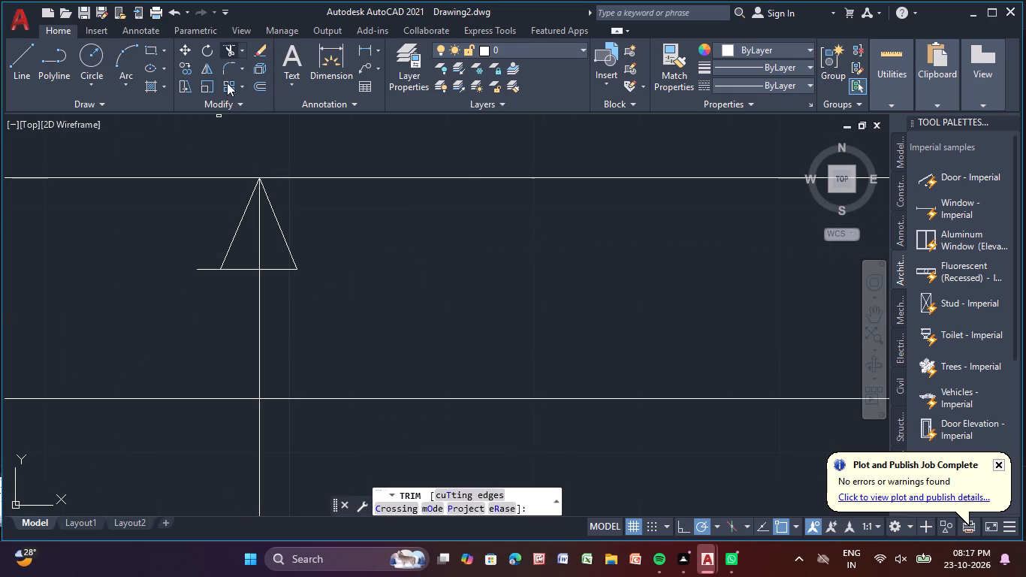
{"action": "left_click_drag", "start_coordinate": [206, 255], "coordinate": [199, 296]}
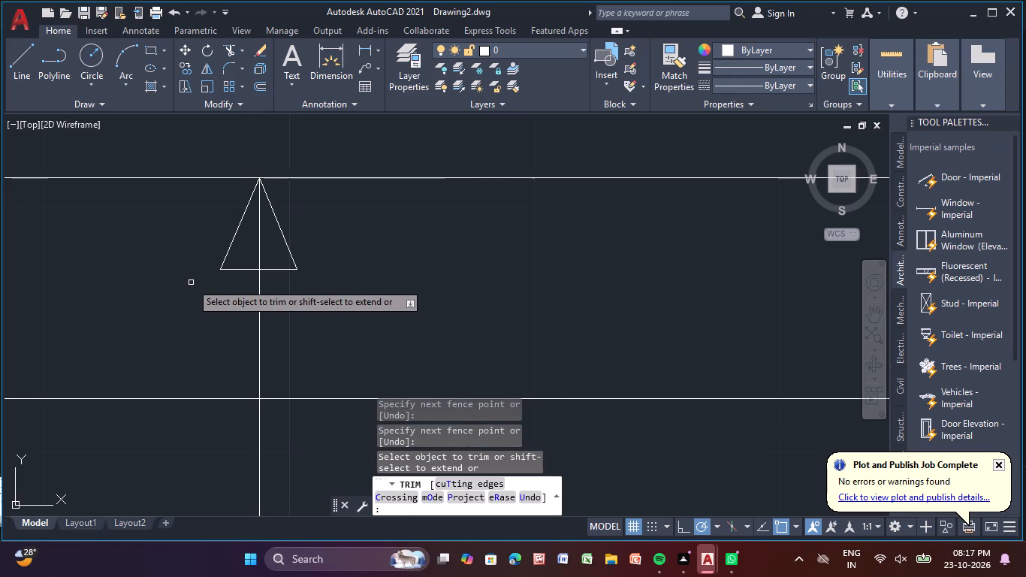
{"action": "key", "text": "Escape"}
Draw a circle as a round table near the middle of the porch, between the entrance door and the steps.
{"action": "scroll", "coordinate": [191, 282], "scroll_direction": "down", "scroll_amount": 2}
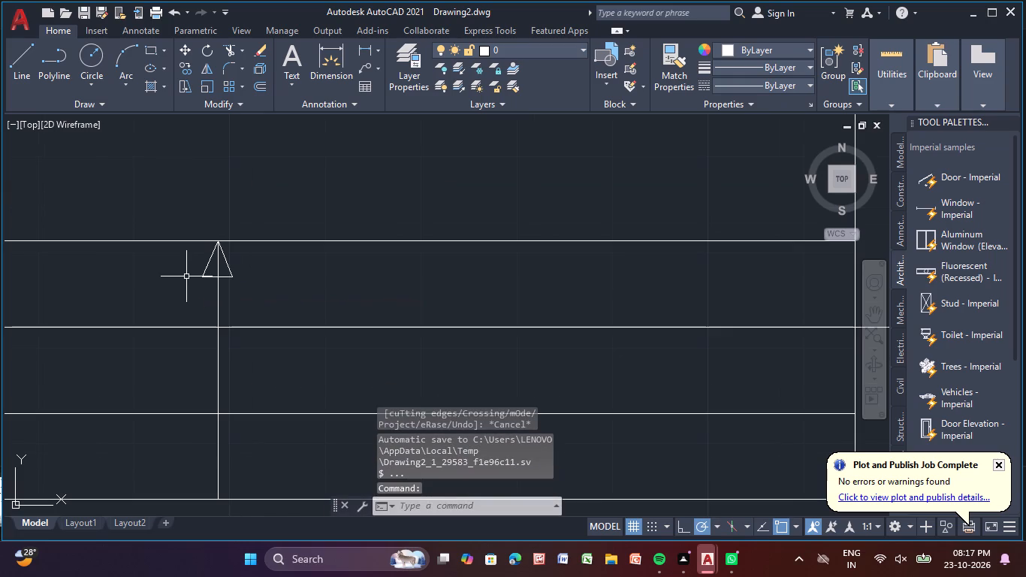
{"action": "scroll", "coordinate": [201, 279], "scroll_direction": "down", "scroll_amount": 1}
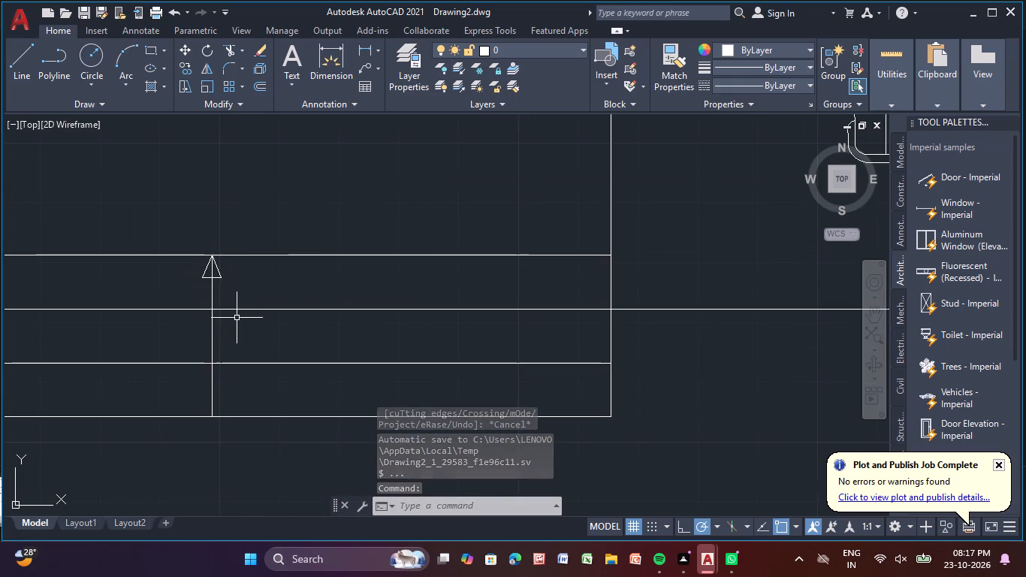
{"action": "scroll", "coordinate": [250, 331], "scroll_direction": "down", "scroll_amount": 2}
{"action": "scroll", "coordinate": [269, 225], "scroll_direction": "down", "scroll_amount": 1}
{"action": "middle_click_drag", "start_coordinate": [270, 225], "coordinate": [351, 284]}
{"action": "scroll", "coordinate": [273, 228], "scroll_direction": "down", "scroll_amount": 1}
{"action": "scroll", "coordinate": [352, 285], "scroll_direction": "down", "scroll_amount": 1}
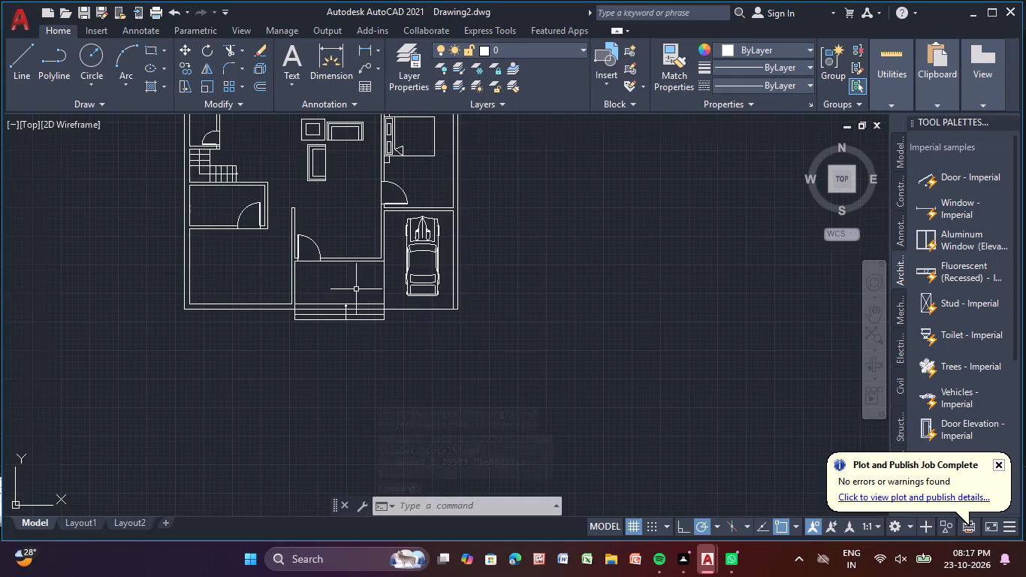
{"action": "middle_click_drag", "start_coordinate": [365, 289], "coordinate": [476, 403]}
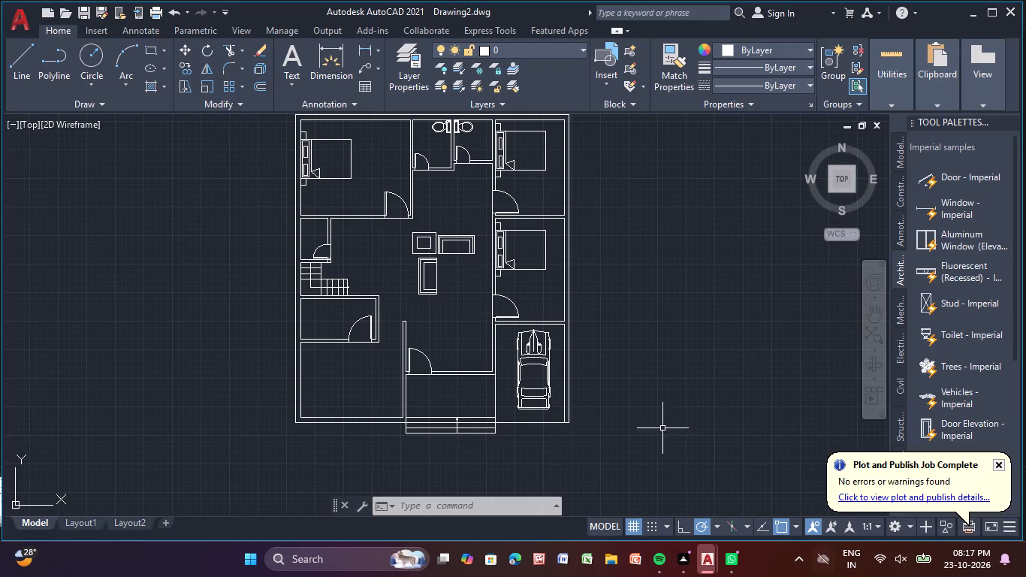
{"action": "middle_click_drag", "start_coordinate": [441, 419], "coordinate": [466, 350]}
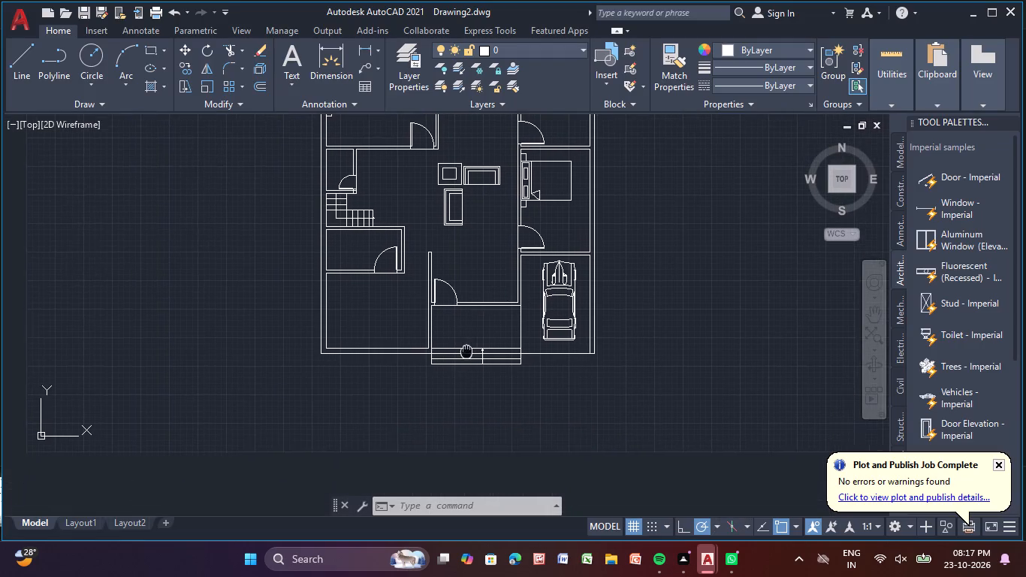
{"action": "middle_click_drag", "start_coordinate": [466, 350], "coordinate": [466, 346]}
{"action": "scroll", "coordinate": [466, 350], "scroll_direction": "up", "scroll_amount": 2}
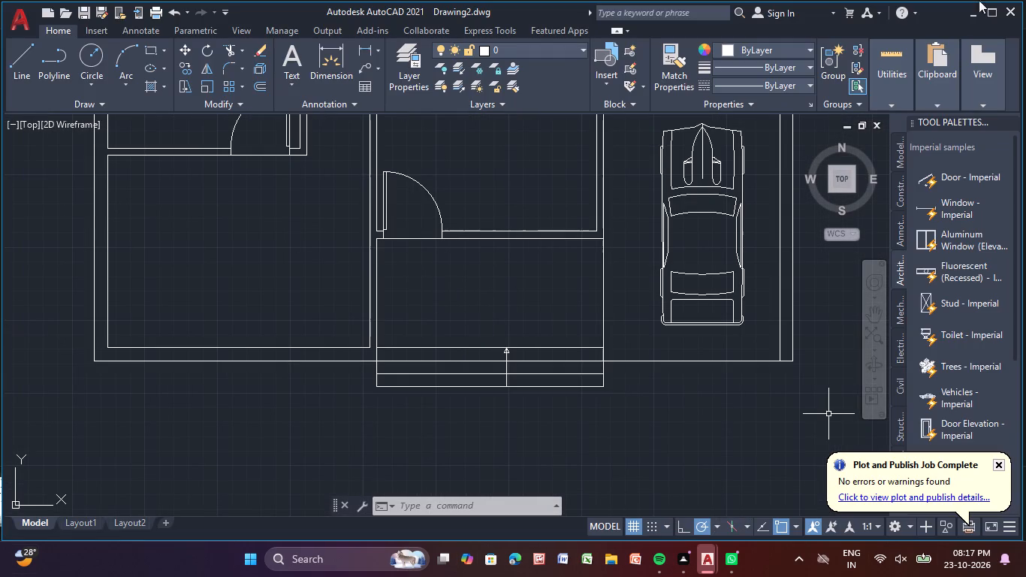
{"action": "left_click", "coordinate": [89, 51]}
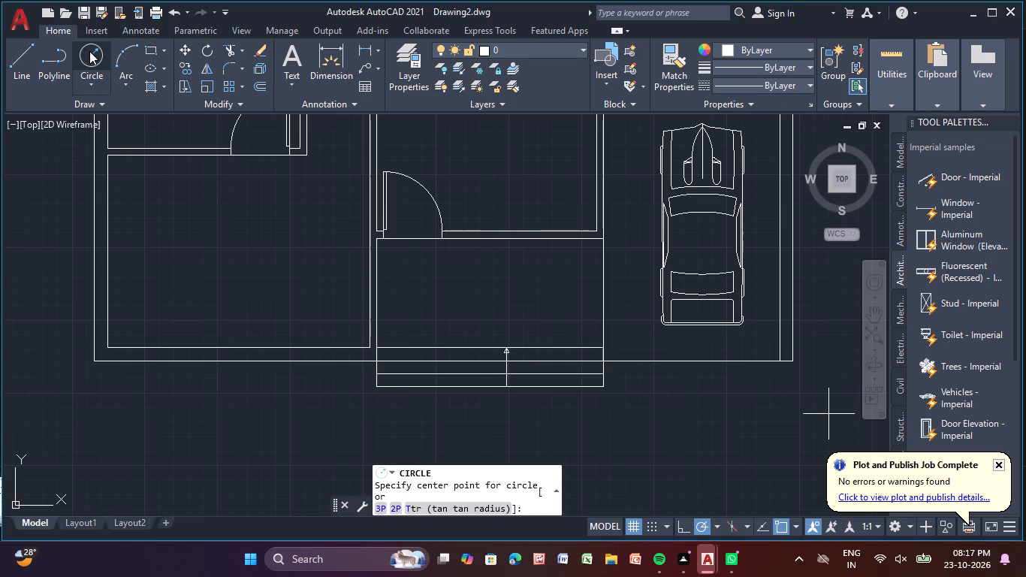
{"action": "left_click", "coordinate": [477, 292]}
{"action": "left_click", "coordinate": [492, 309]}
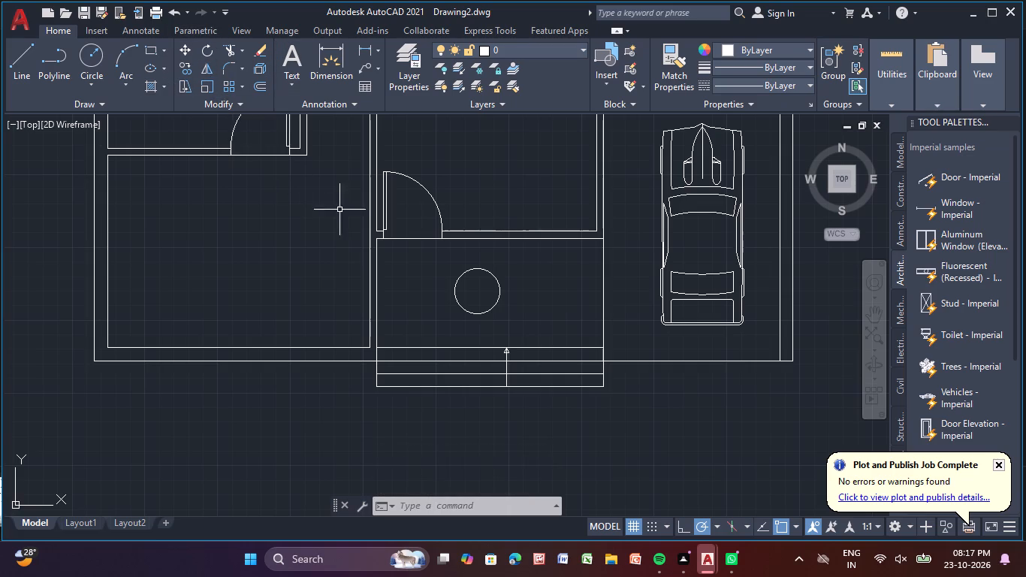
Insert the CHAIR7 block from the Floor Plan Sample drawing at scale 1 in the empty area west of the house.
{"action": "scroll", "coordinate": [389, 232], "scroll_direction": "down", "scroll_amount": 2}
{"action": "middle_click_drag", "start_coordinate": [391, 252], "coordinate": [378, 316]}
{"action": "scroll", "coordinate": [376, 314], "scroll_direction": "up", "scroll_amount": 1}
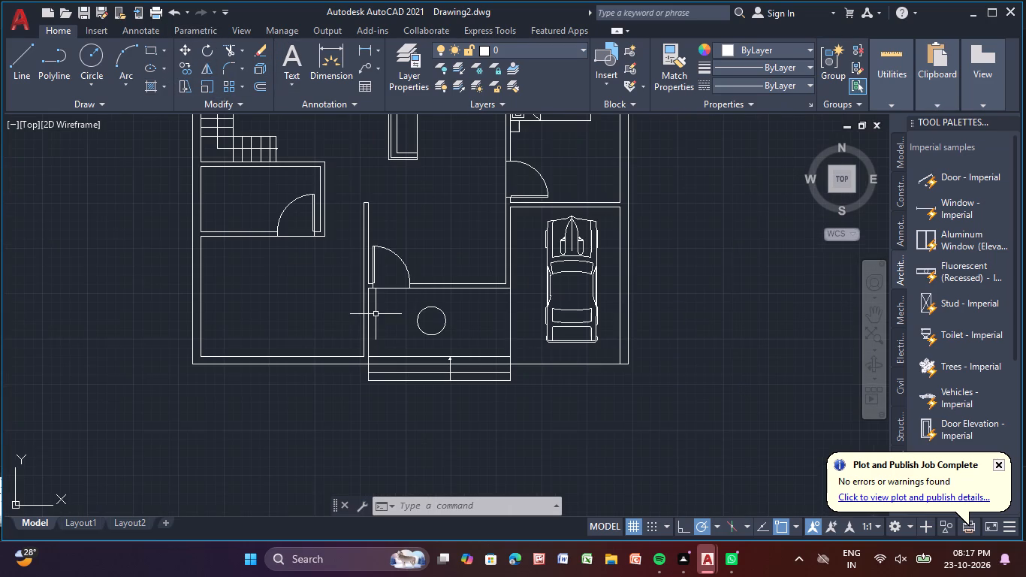
{"action": "key", "text": "ctrl+2"}
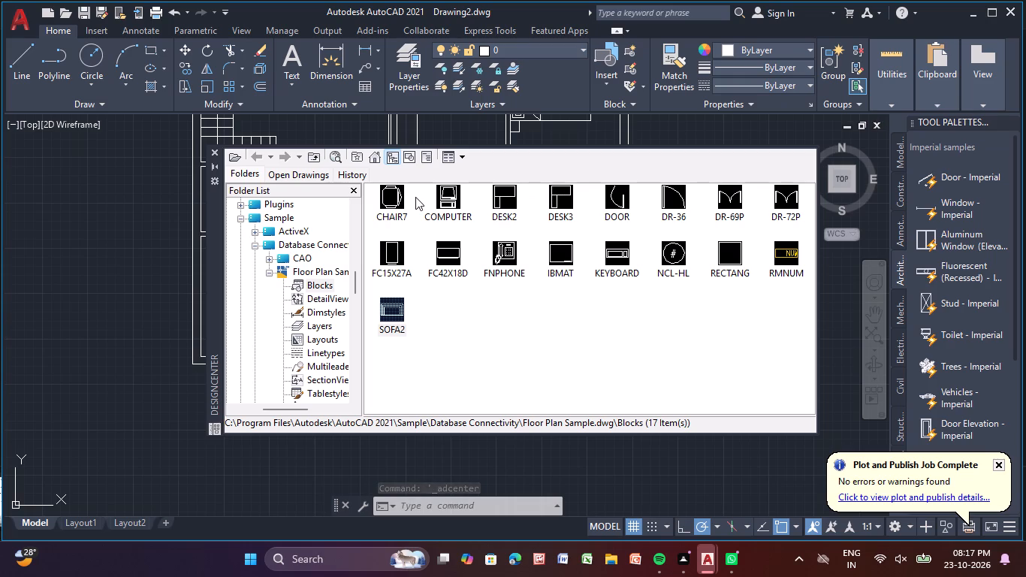
{"action": "left_click", "coordinate": [389, 195]}
{"action": "left_click", "coordinate": [113, 210]}
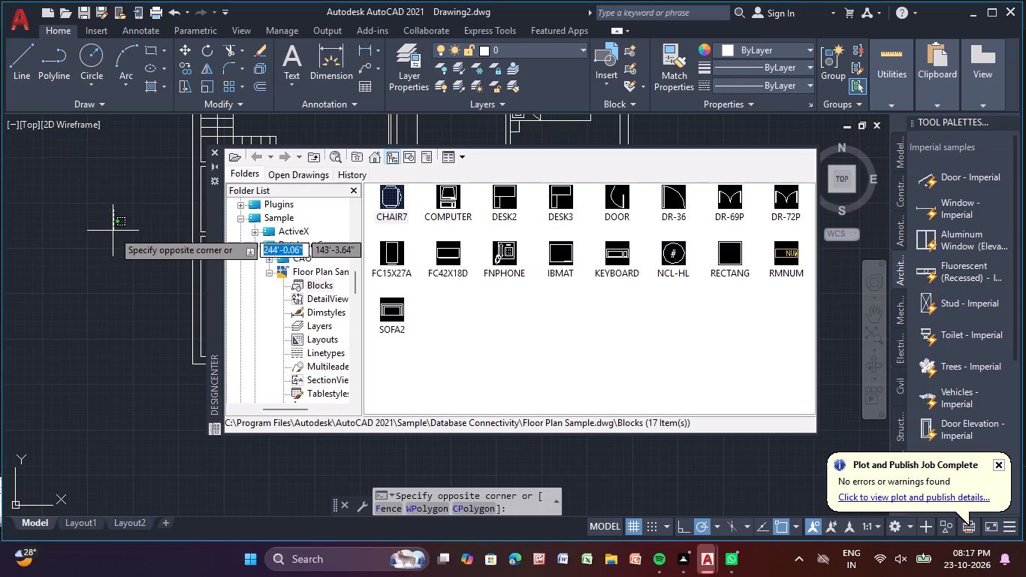
{"action": "left_click", "coordinate": [116, 228]}
{"action": "double_click", "coordinate": [388, 195]}
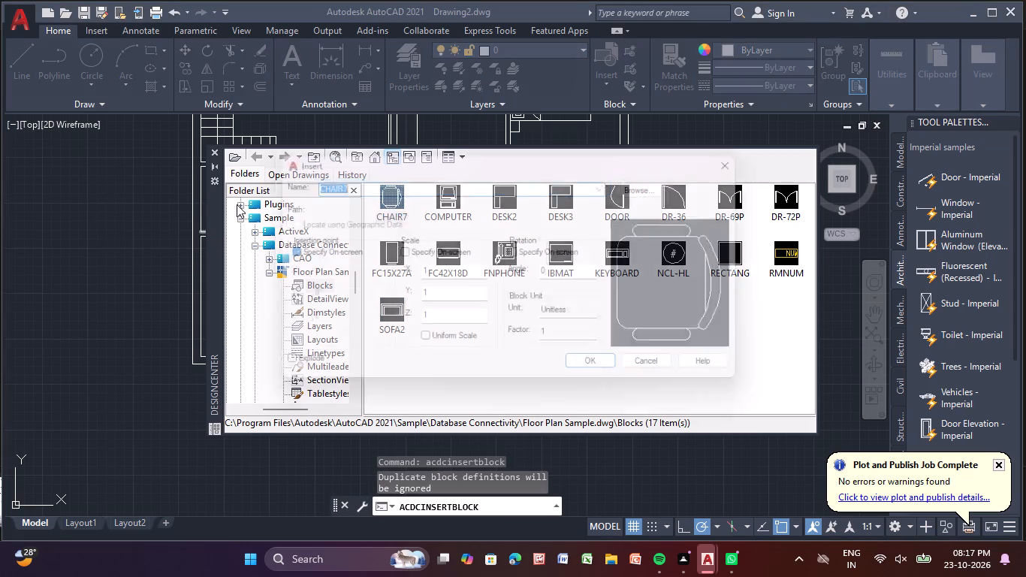
{"action": "left_click", "coordinate": [607, 376]}
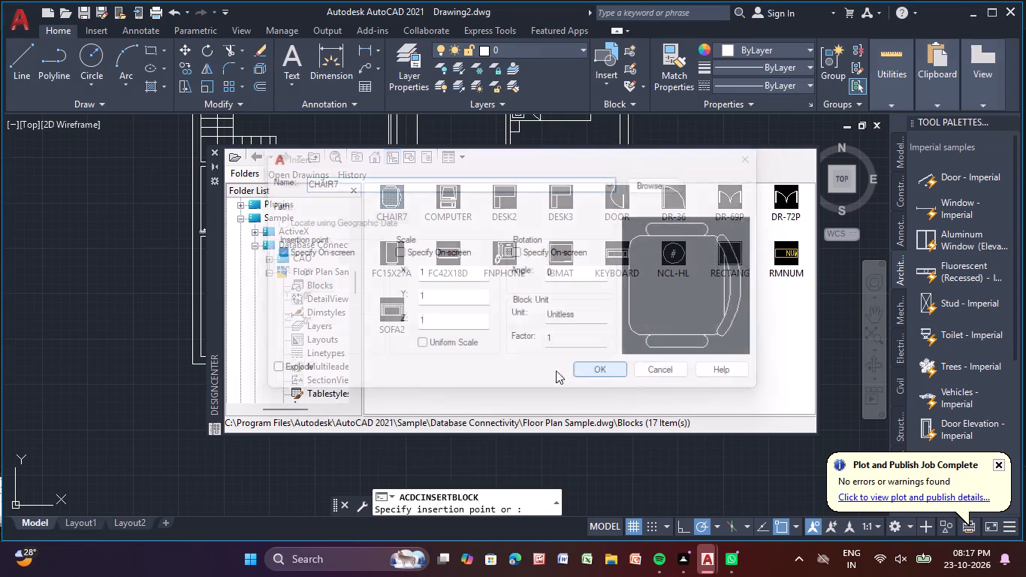
{"action": "left_click", "coordinate": [102, 233]}
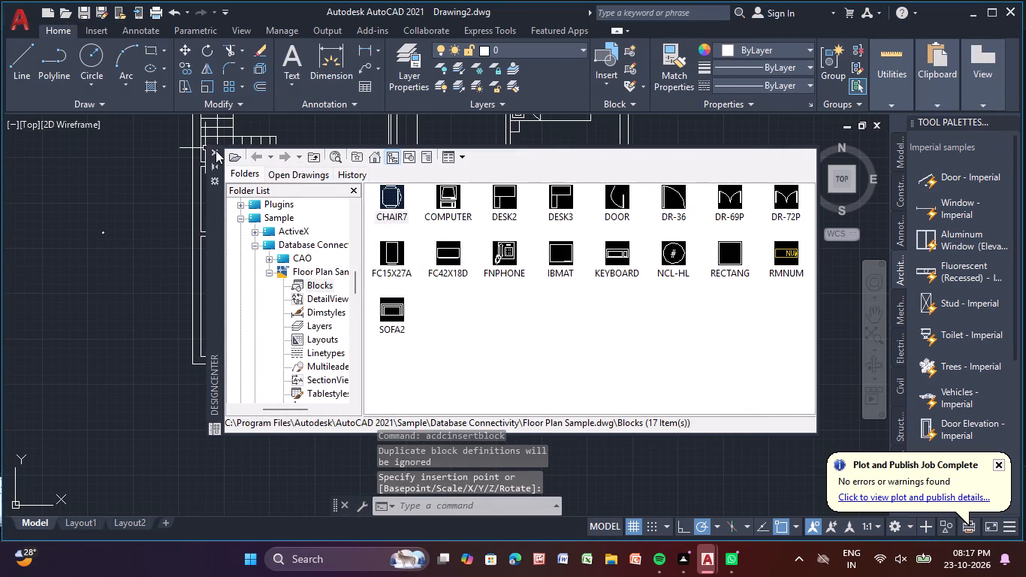
{"action": "left_click", "coordinate": [216, 150]}
Scale up the tiny inserted chair block by eye from a base point beside it.
{"action": "left_click", "coordinate": [104, 230]}
{"action": "scroll", "coordinate": [113, 239], "scroll_direction": "up", "scroll_amount": 3}
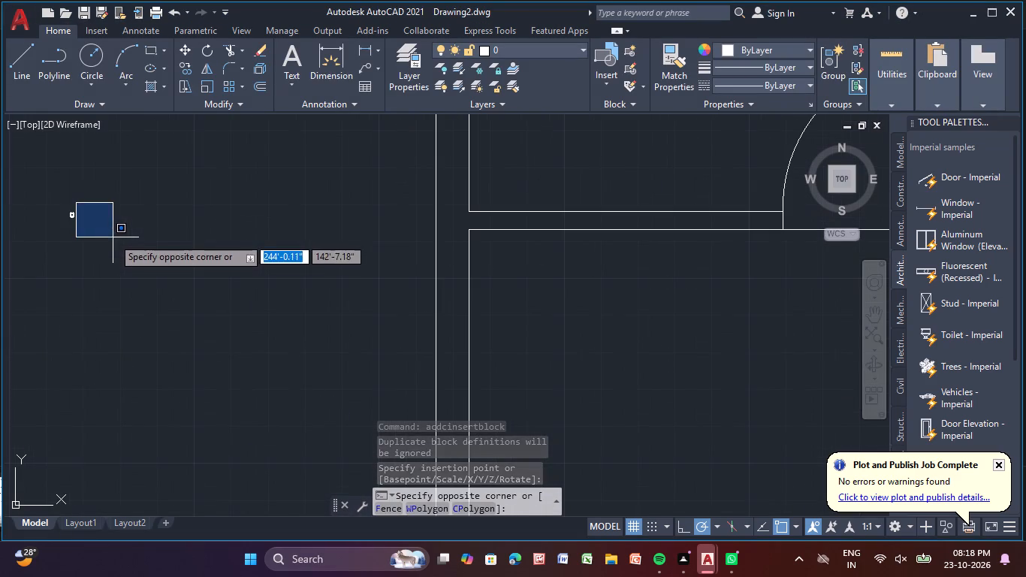
{"action": "left_click", "coordinate": [58, 215]}
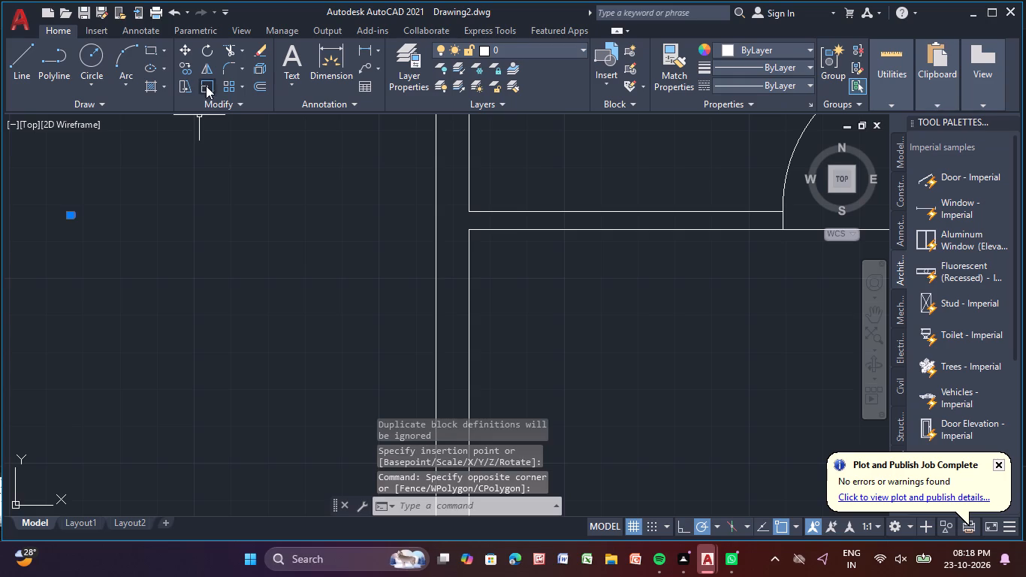
{"action": "left_click", "coordinate": [206, 86]}
{"action": "left_click", "coordinate": [80, 213]}
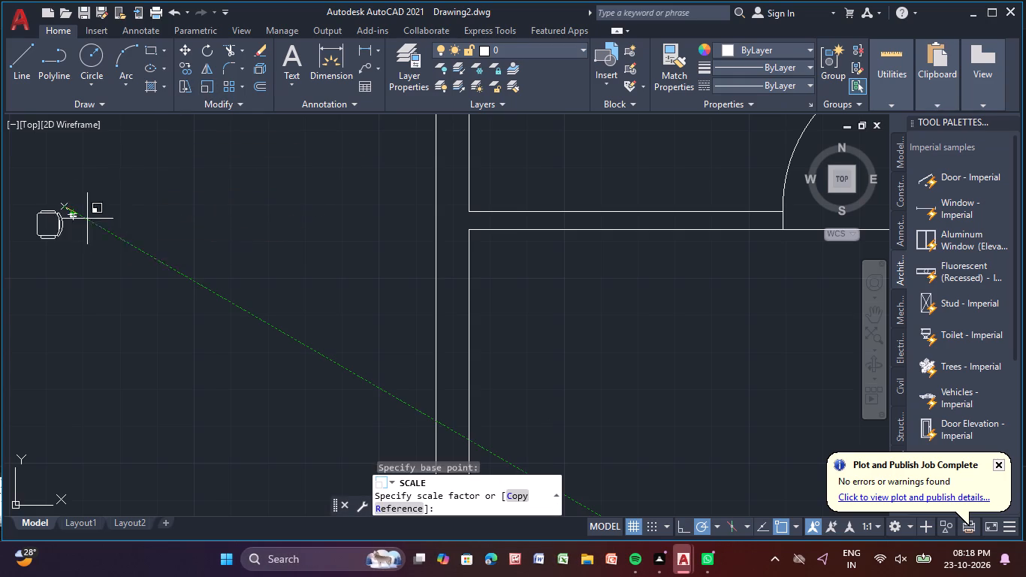
{"action": "left_click", "coordinate": [100, 246]}
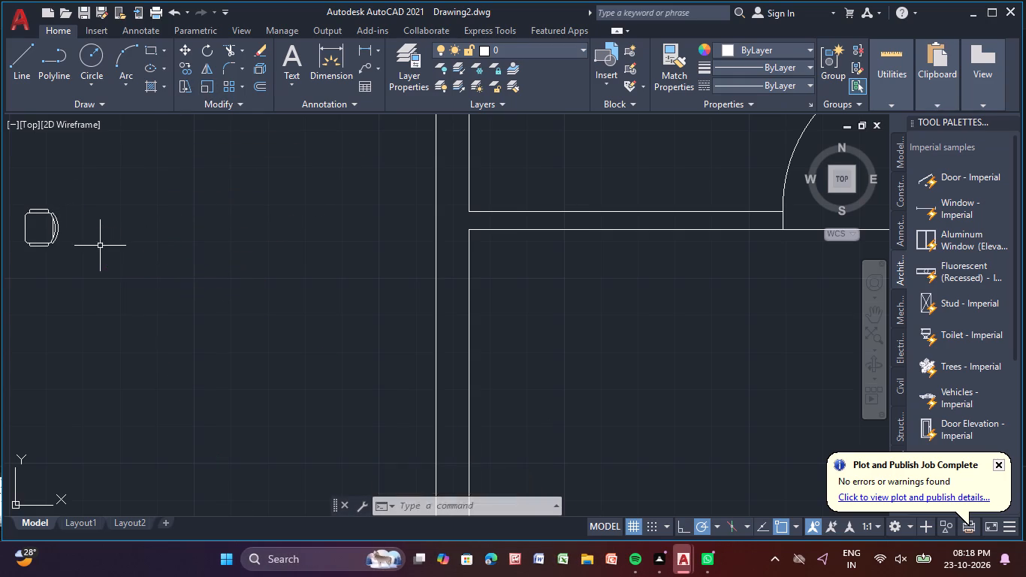
Move the chair block onto the porch, just east of the round table and facing it.
{"action": "left_click", "coordinate": [53, 228]}
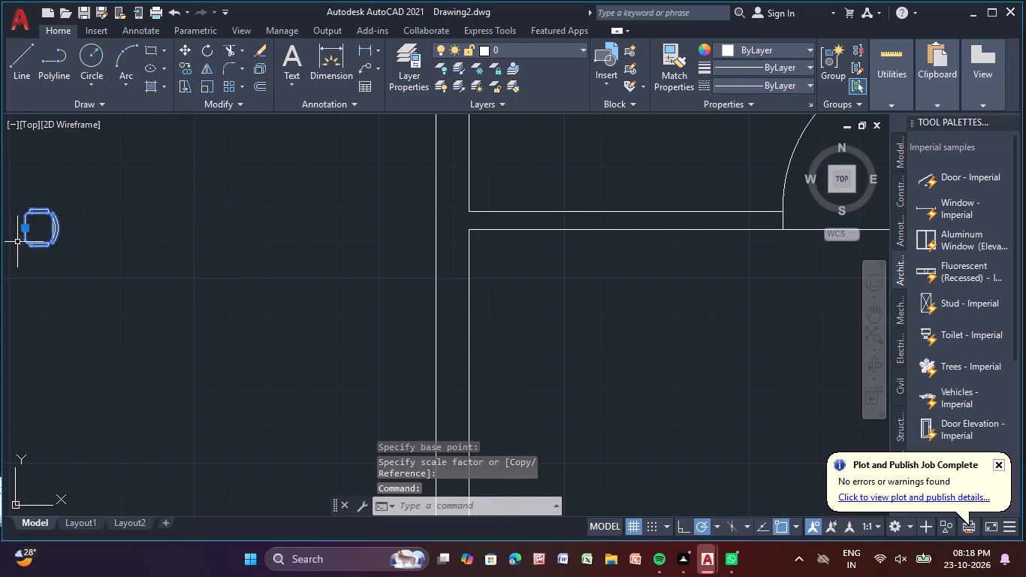
{"action": "left_click", "coordinate": [25, 229]}
{"action": "scroll", "coordinate": [311, 318], "scroll_direction": "down", "scroll_amount": 2}
{"action": "middle_click_drag", "start_coordinate": [364, 328], "coordinate": [18, 225]}
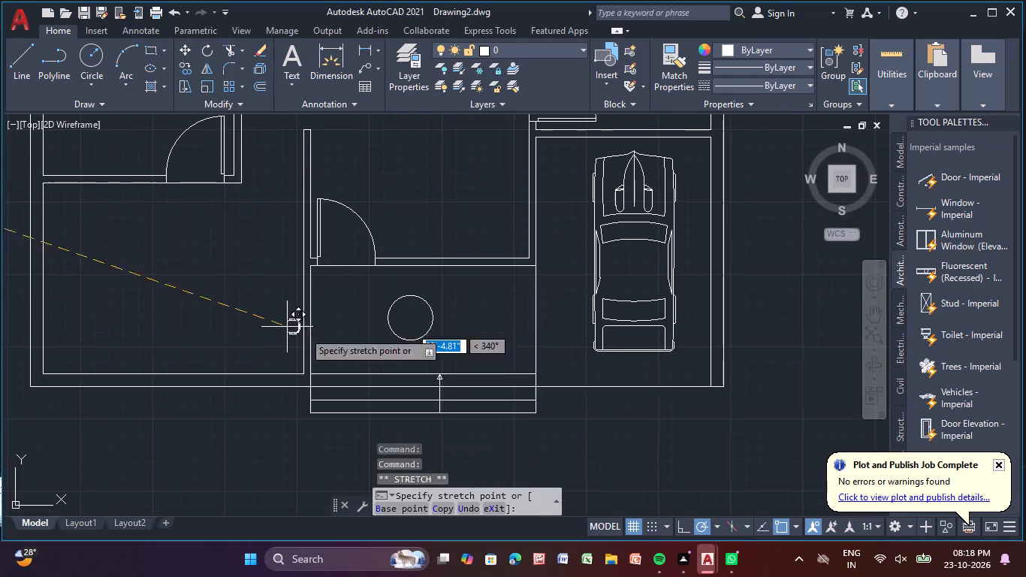
{"action": "scroll", "coordinate": [450, 325], "scroll_direction": "up", "scroll_amount": 3}
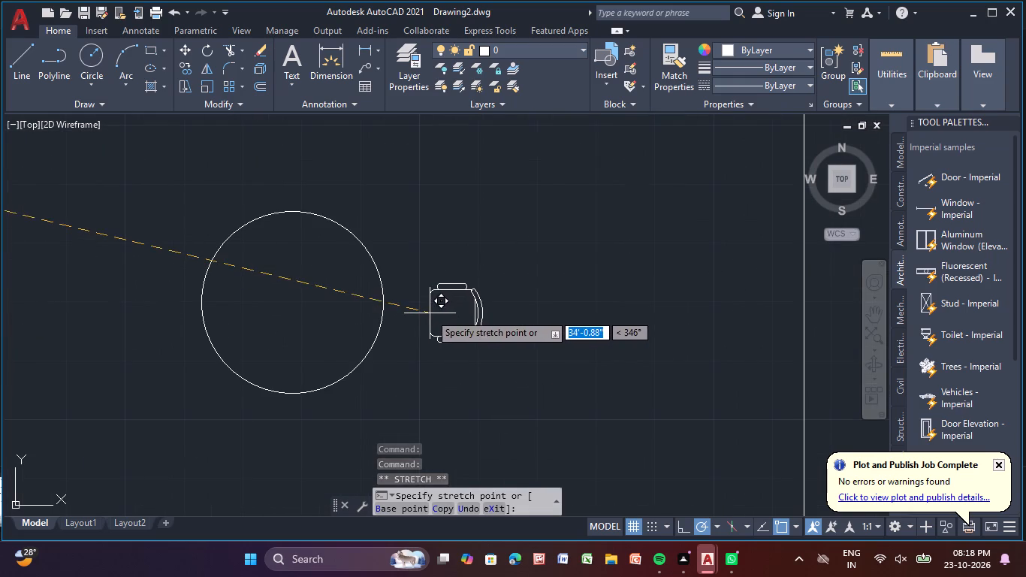
{"action": "left_click", "coordinate": [430, 313]}
Scale up the porch chair by eye from a base point at its backrest until it nearly reaches the round table.
{"action": "left_click_drag", "start_coordinate": [201, 83], "coordinate": [207, 85]}
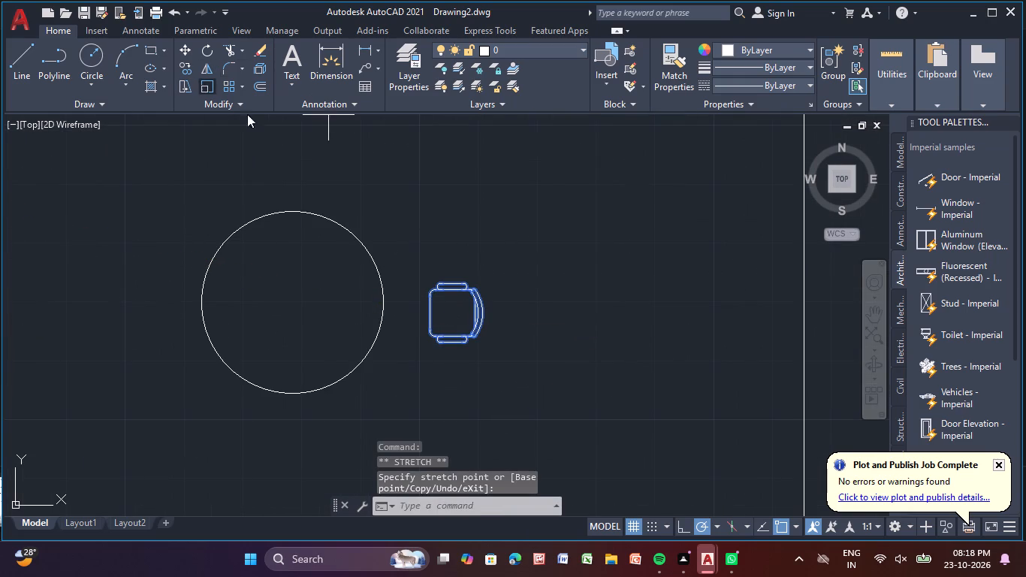
{"action": "left_click", "coordinate": [482, 314]}
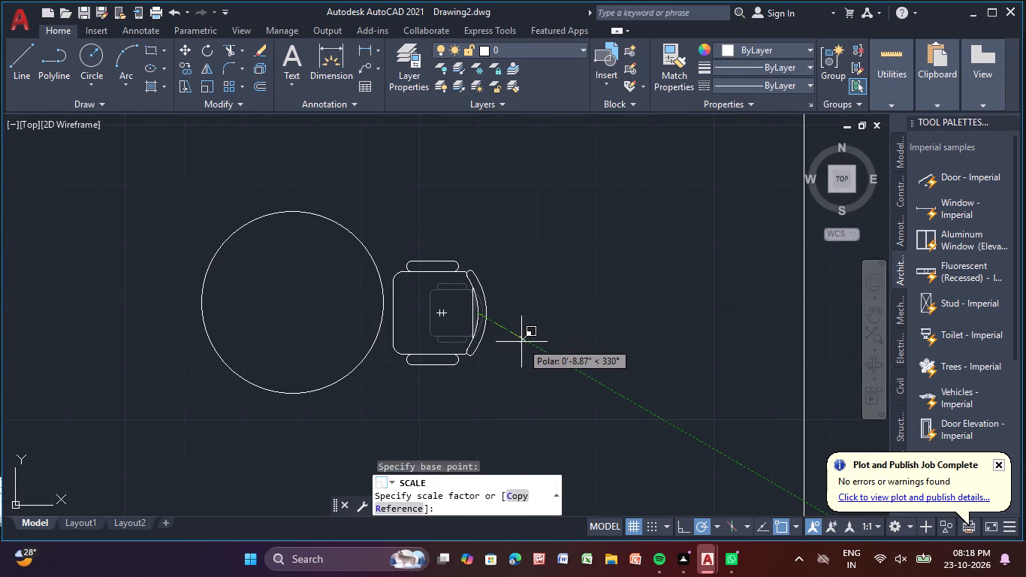
{"action": "left_click", "coordinate": [518, 347]}
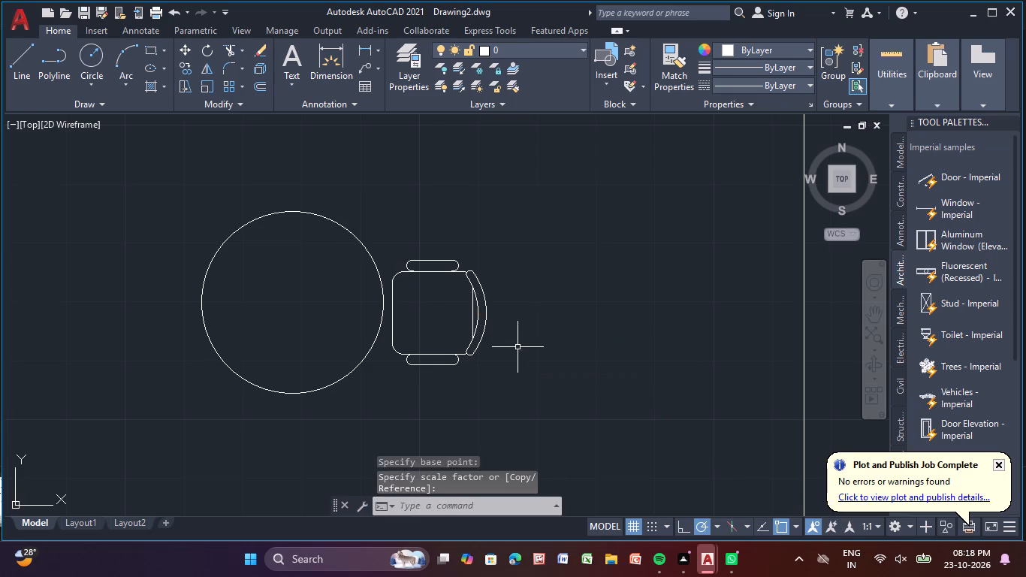
Rotate the enlarged chair about 267° around a point at its backrest so that the seat faces north.
{"action": "left_click", "coordinate": [484, 332]}
{"action": "left_click", "coordinate": [207, 47]}
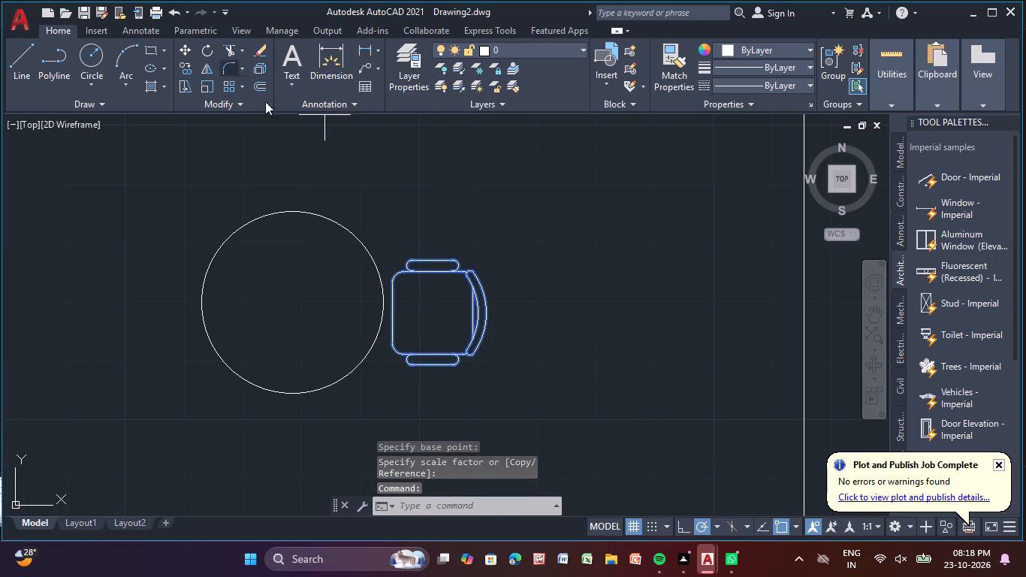
{"action": "left_click", "coordinate": [487, 317]}
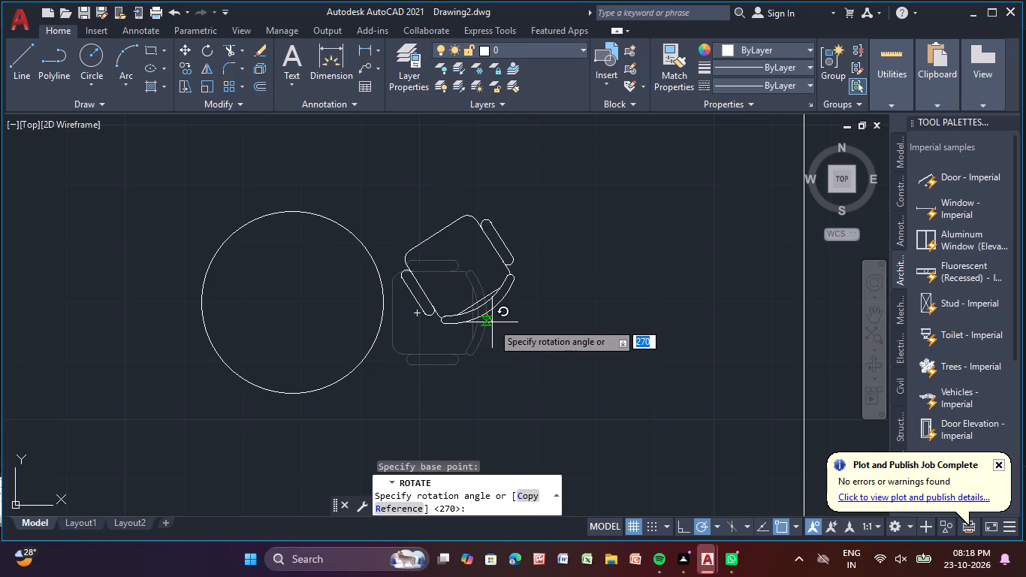
{"action": "left_click", "coordinate": [492, 322]}
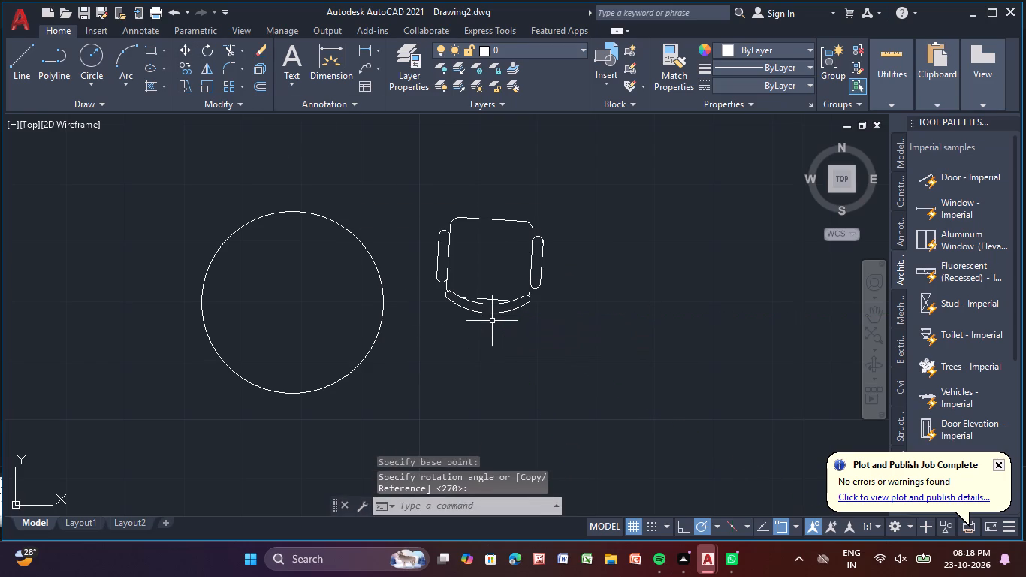
Move the rotated chair to just south of the round table, with its seat facing the table.
{"action": "left_click", "coordinate": [495, 313]}
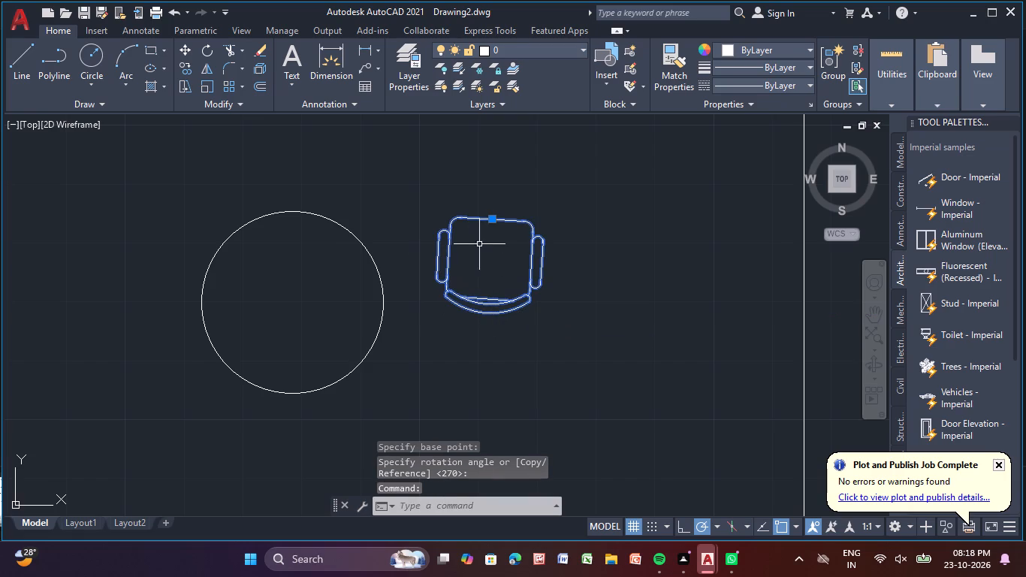
{"action": "left_click", "coordinate": [491, 215]}
{"action": "left_click", "coordinate": [491, 221]}
{"action": "left_click", "coordinate": [491, 221]}
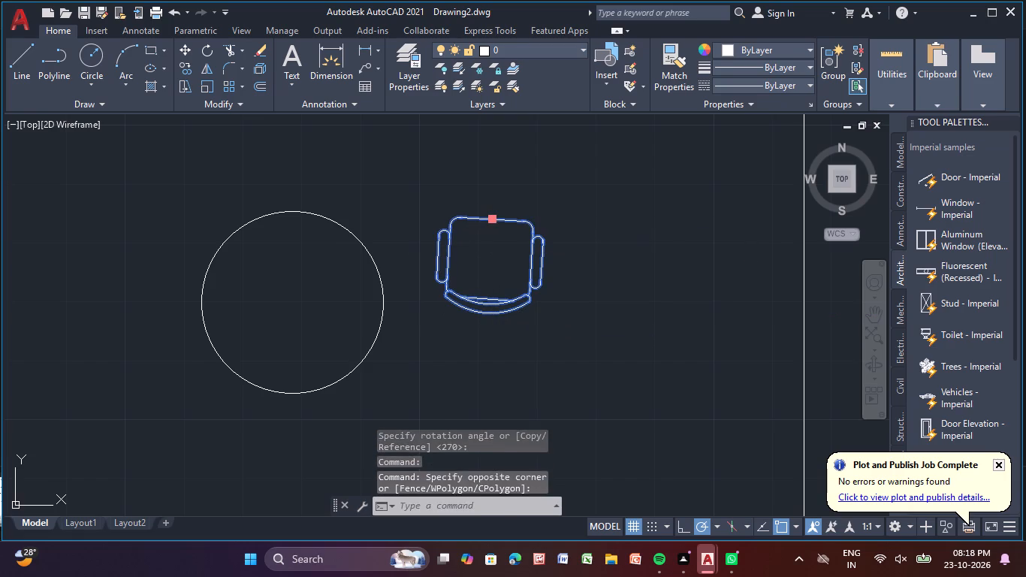
{"action": "left_click", "coordinate": [641, 154]}
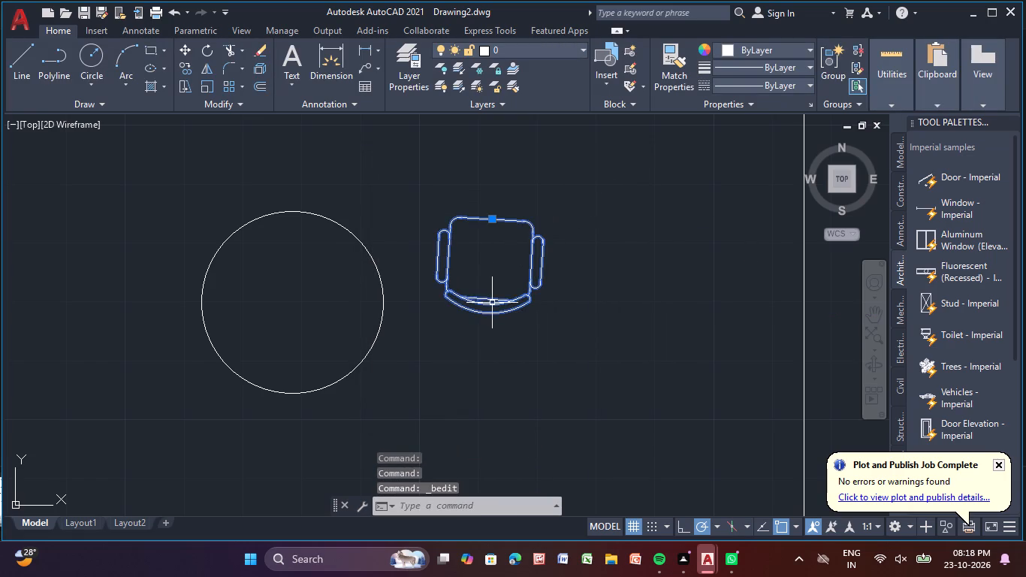
{"action": "left_click", "coordinate": [492, 303]}
{"action": "left_click", "coordinate": [491, 219]}
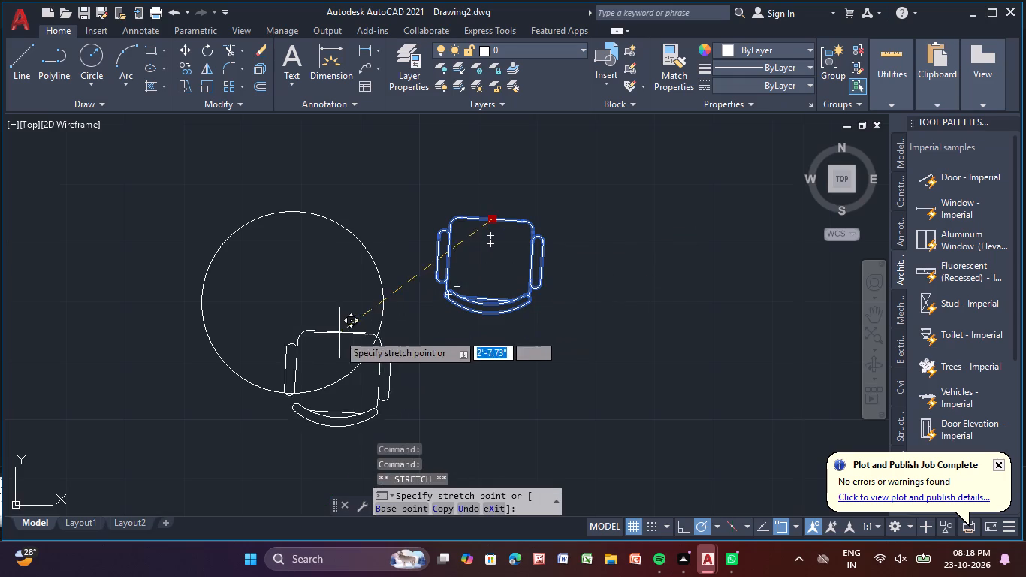
{"action": "middle_click_drag", "start_coordinate": [266, 418], "coordinate": [377, 376]}
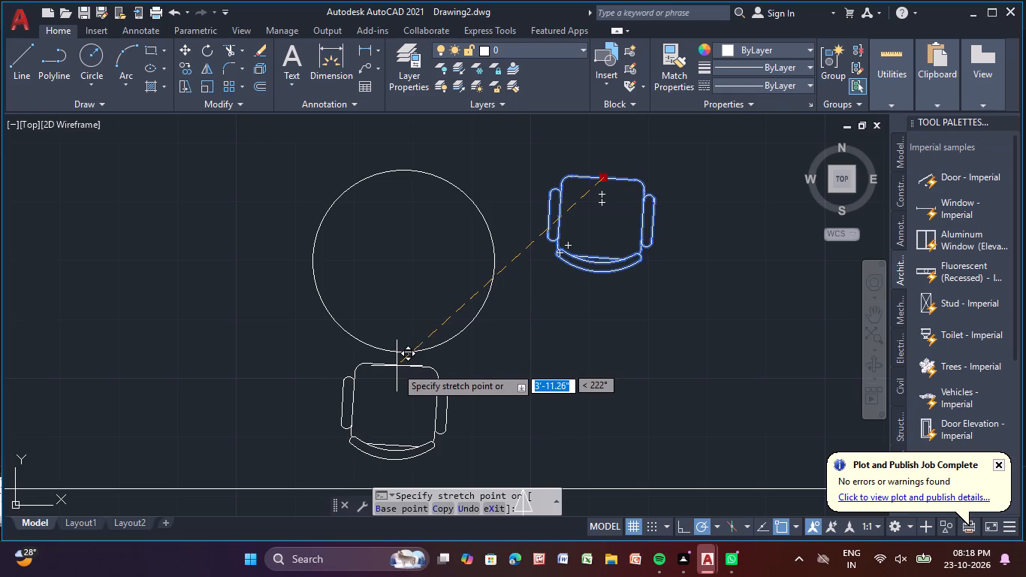
{"action": "left_click", "coordinate": [391, 369]}
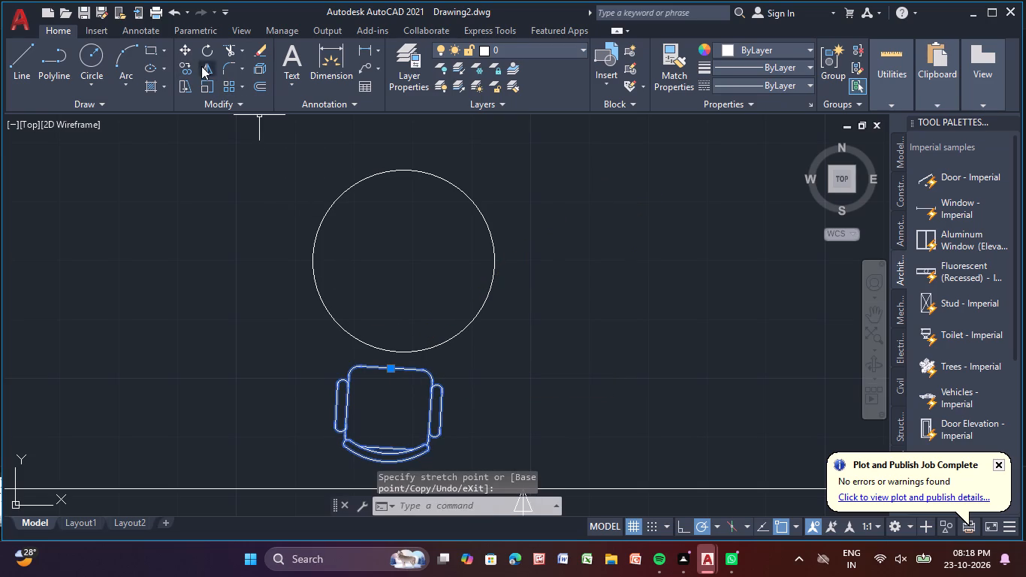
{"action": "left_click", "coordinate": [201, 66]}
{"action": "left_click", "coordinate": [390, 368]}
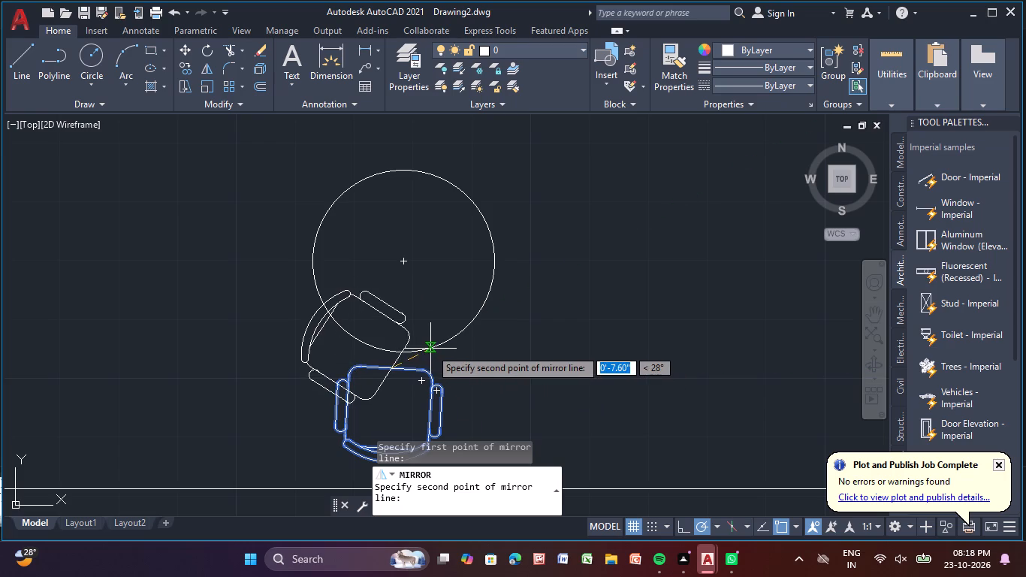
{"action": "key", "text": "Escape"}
Mirror the south chair across a slightly sloping line from the north edge of the round table, keeping the original chair.
{"action": "left_click", "coordinate": [414, 368]}
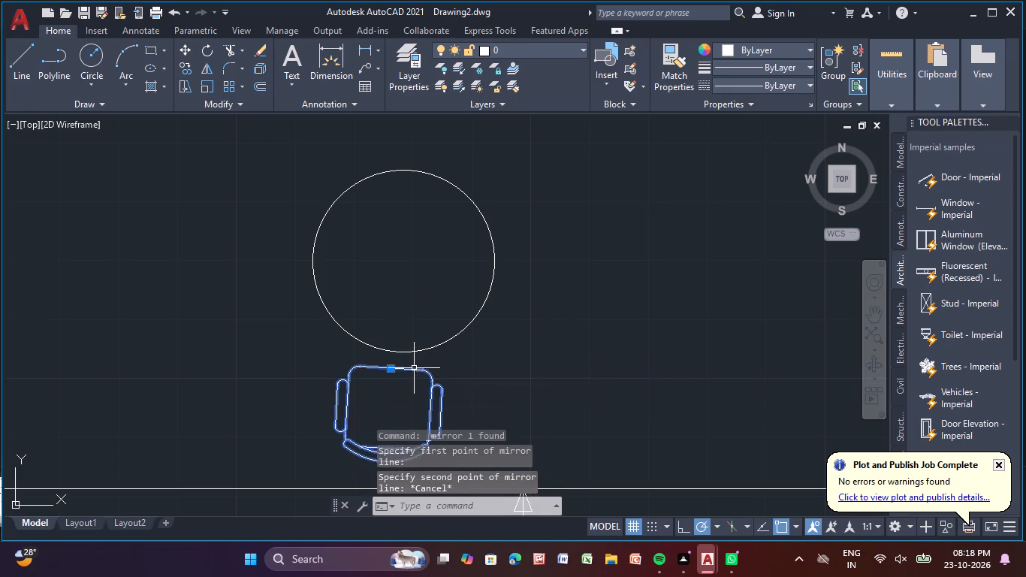
{"action": "left_click", "coordinate": [204, 71]}
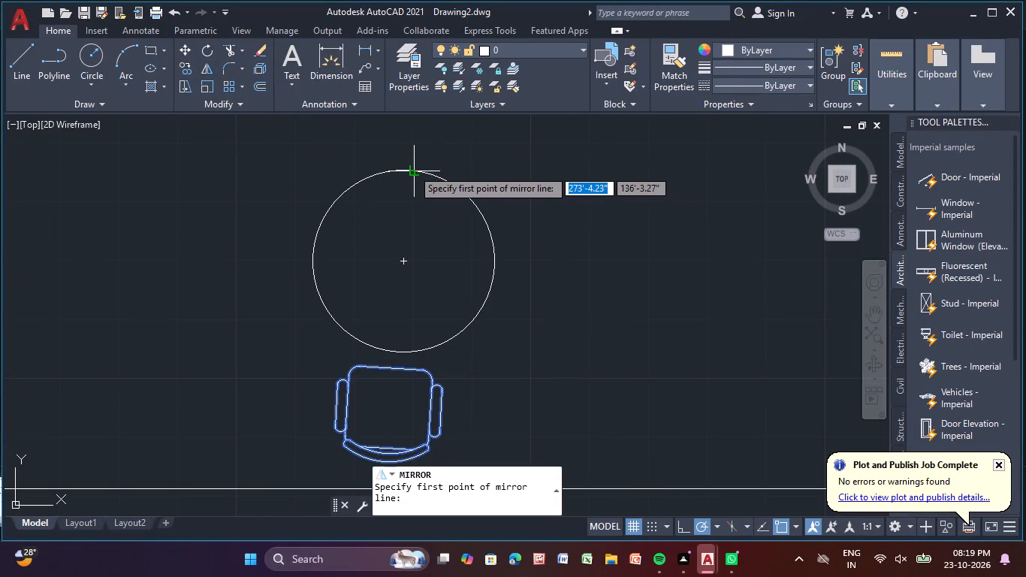
{"action": "left_click", "coordinate": [412, 169]}
{"action": "middle_click_drag", "start_coordinate": [486, 183], "coordinate": [484, 189]}
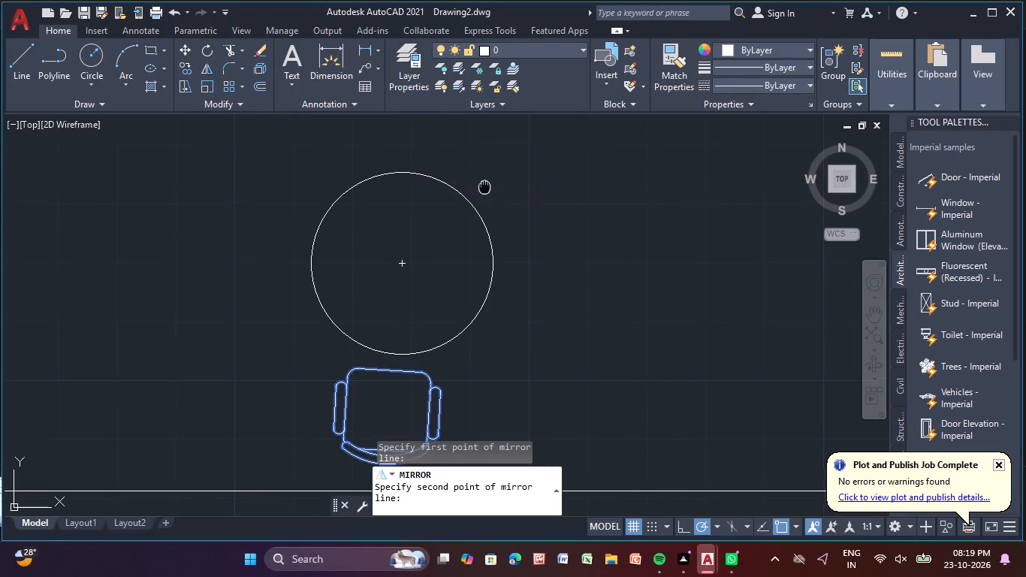
{"action": "middle_click_drag", "start_coordinate": [484, 189], "coordinate": [430, 351]}
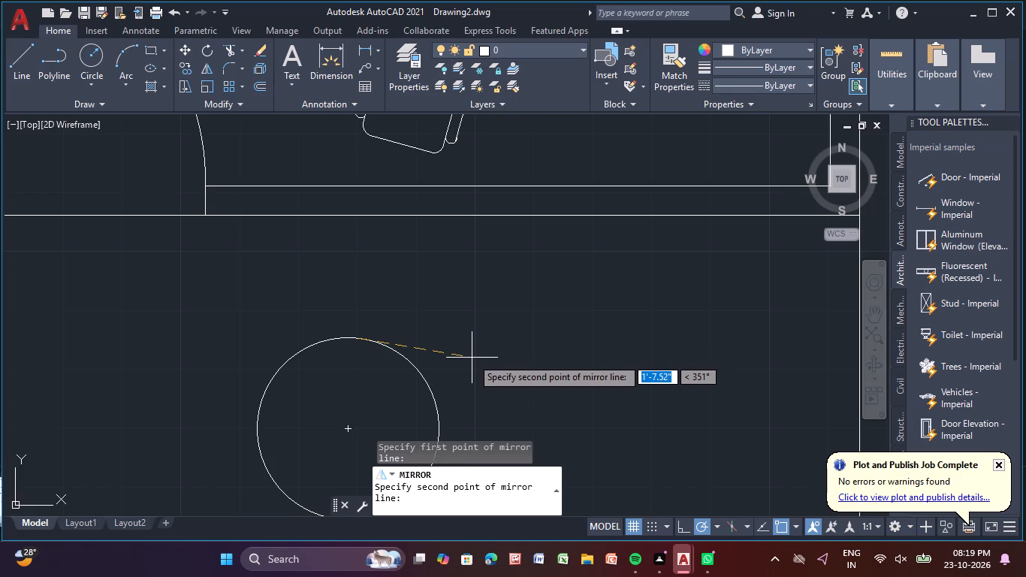
{"action": "scroll", "coordinate": [472, 358], "scroll_direction": "down", "scroll_amount": 1}
{"action": "middle_click_drag", "start_coordinate": [472, 357], "coordinate": [453, 312]}
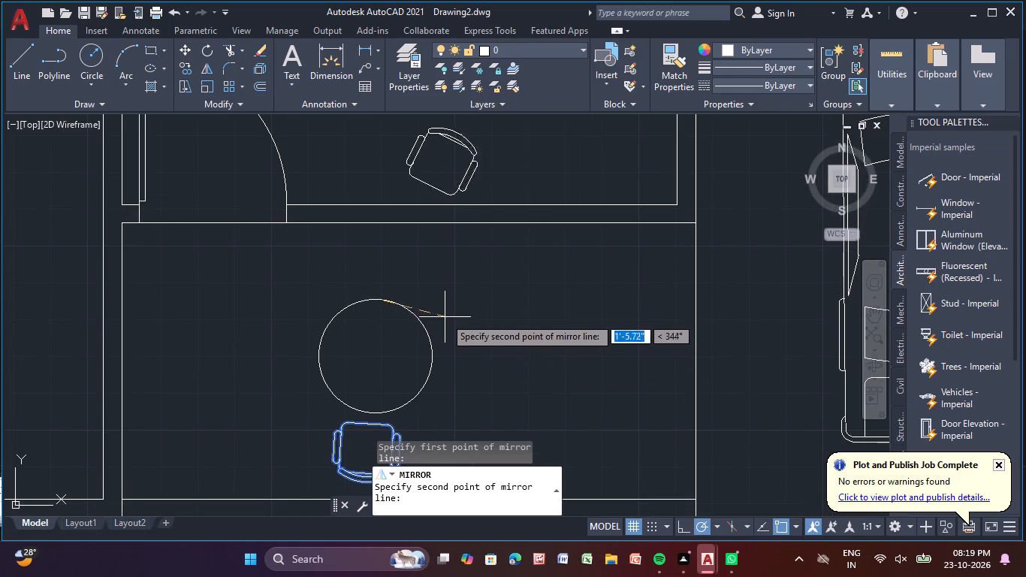
{"action": "left_click", "coordinate": [444, 314]}
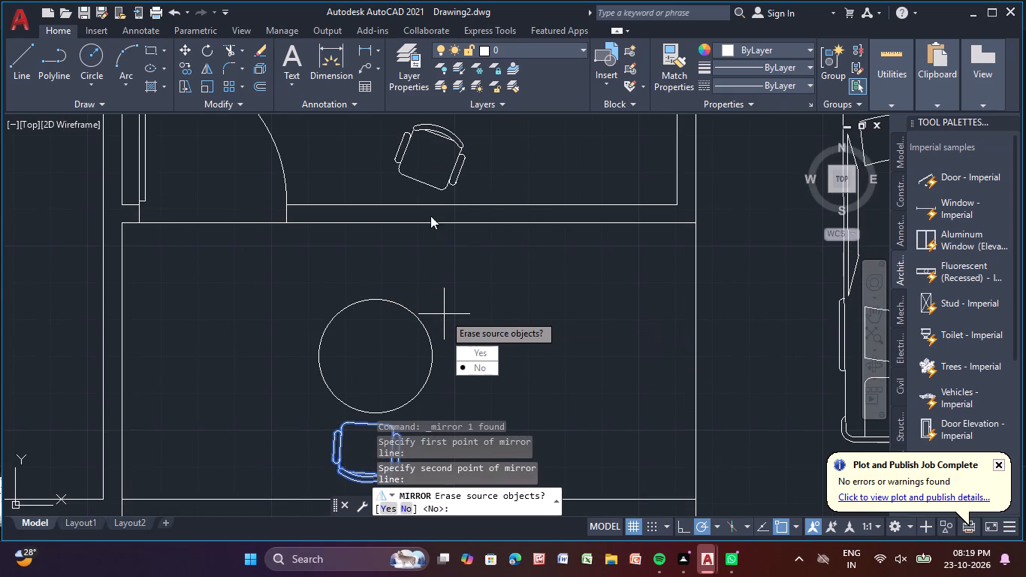
{"action": "left_click_drag", "start_coordinate": [484, 370], "coordinate": [444, 314]}
Move the mirrored chair out of the room above and onto the porch, just north of the round table.
{"action": "left_click", "coordinate": [417, 183]}
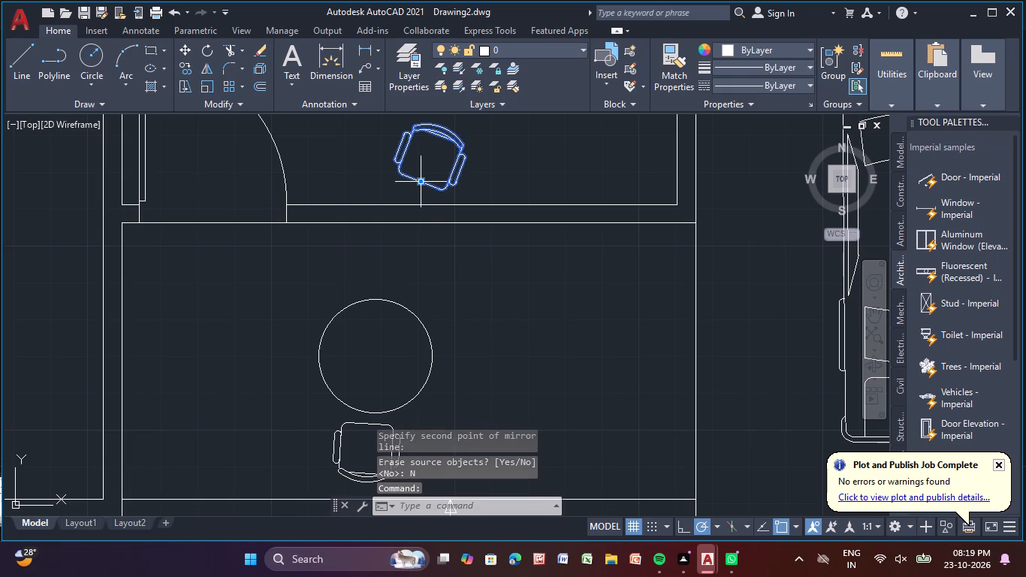
{"action": "left_click", "coordinate": [417, 183]}
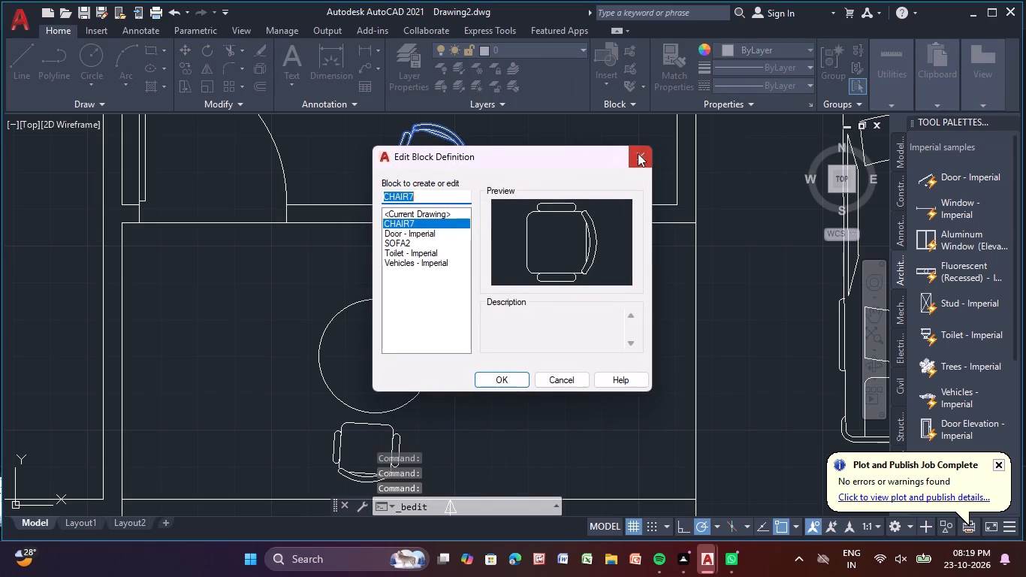
{"action": "left_click", "coordinate": [633, 153]}
{"action": "left_click", "coordinate": [431, 186]}
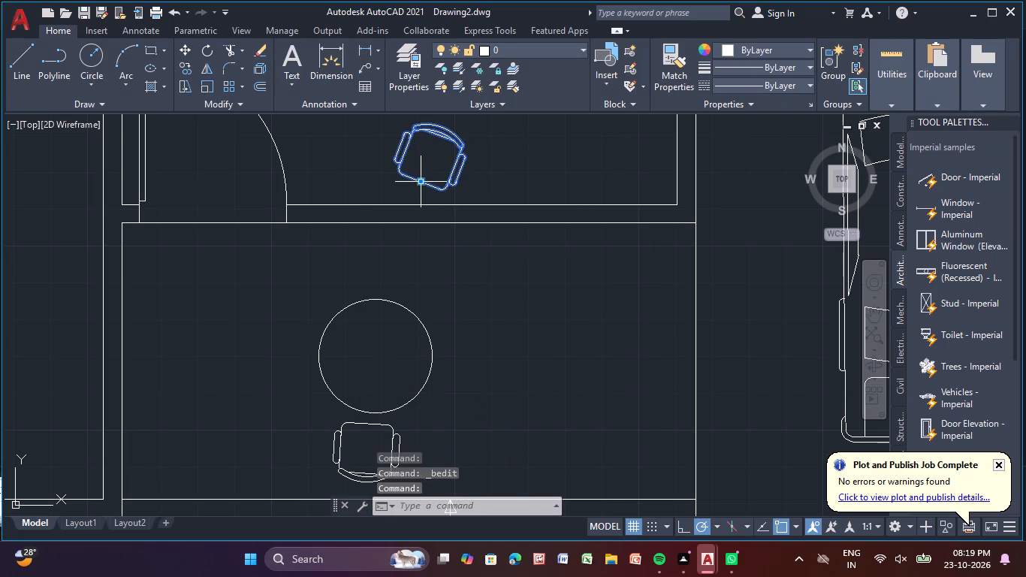
{"action": "left_click", "coordinate": [418, 182]}
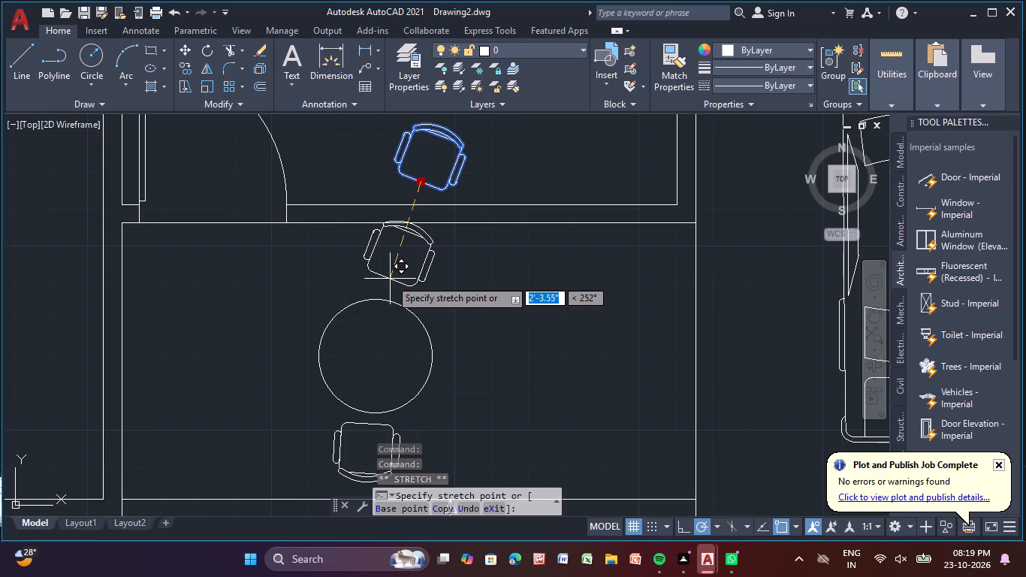
{"action": "left_click", "coordinate": [390, 279]}
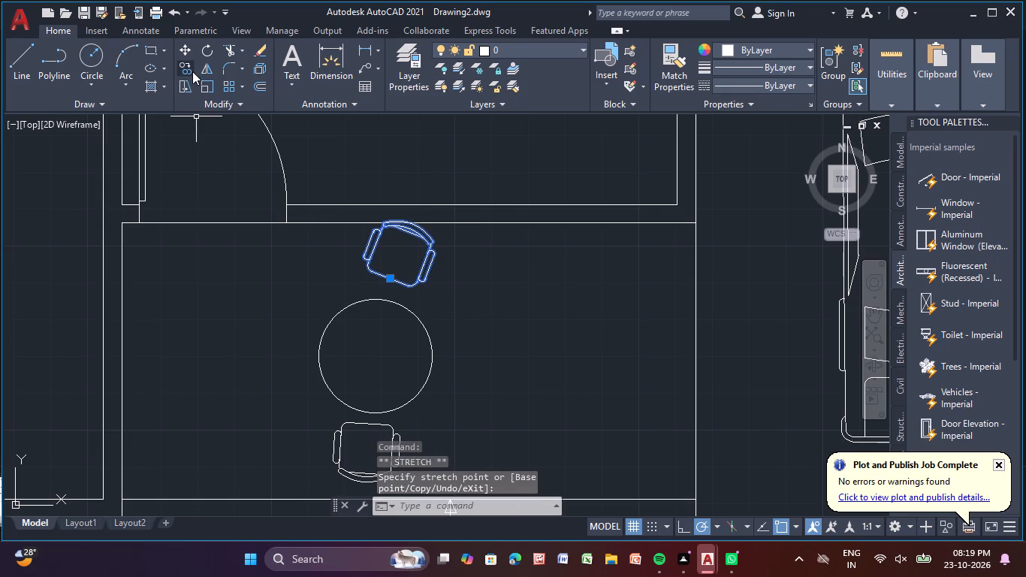
Copy the north chair once to the open porch area northwest of the round table.
{"action": "left_click", "coordinate": [189, 68]}
{"action": "left_click", "coordinate": [372, 245]}
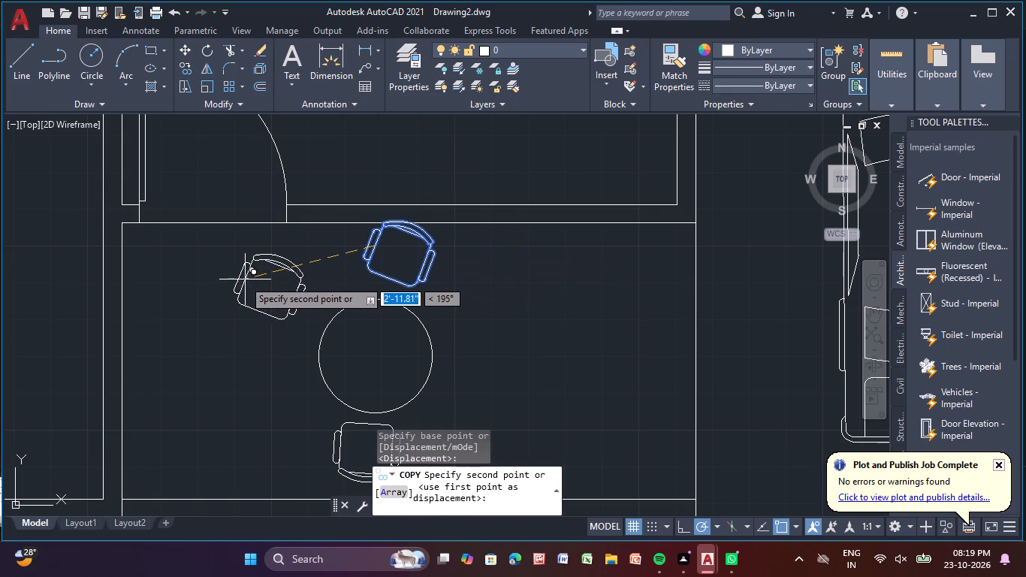
{"action": "left_click", "coordinate": [234, 279]}
{"action": "key", "text": "Escape"}
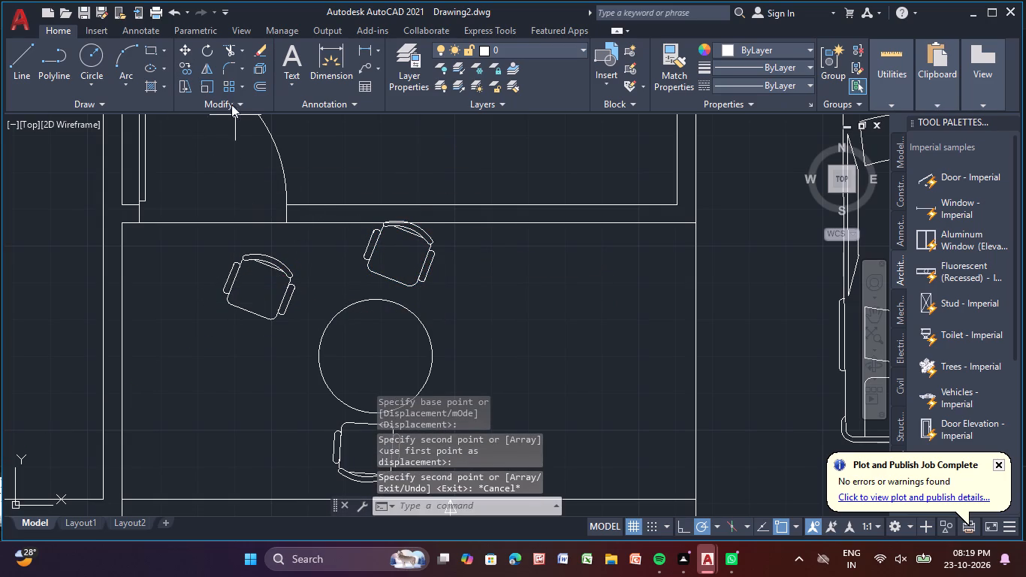
Rotate the copied chair by eye so that its seat faces southeast toward the round table.
{"action": "left_click", "coordinate": [205, 50]}
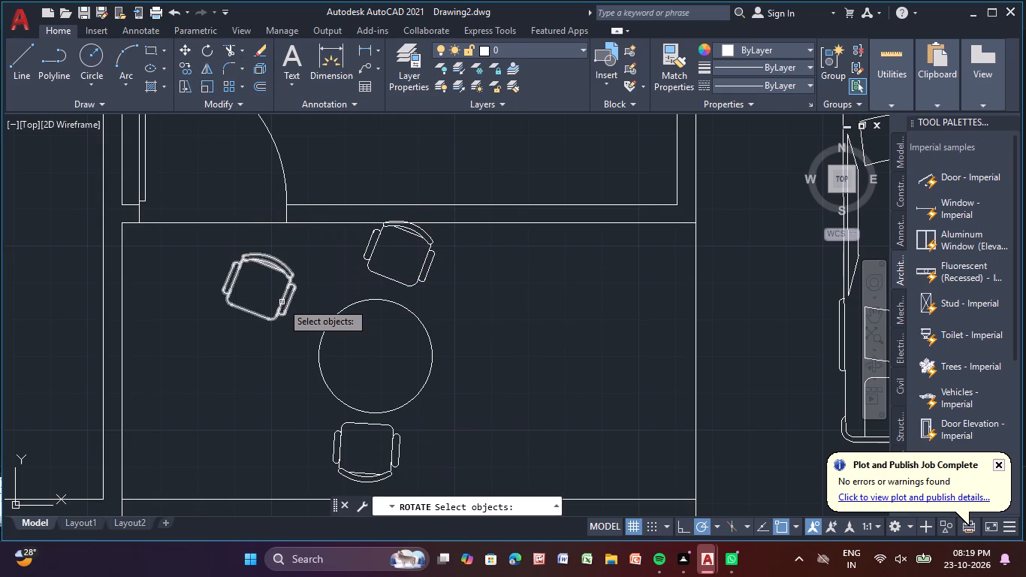
{"action": "left_click", "coordinate": [282, 301]}
{"action": "right_click", "coordinate": [280, 301]}
{"action": "left_click", "coordinate": [279, 303]}
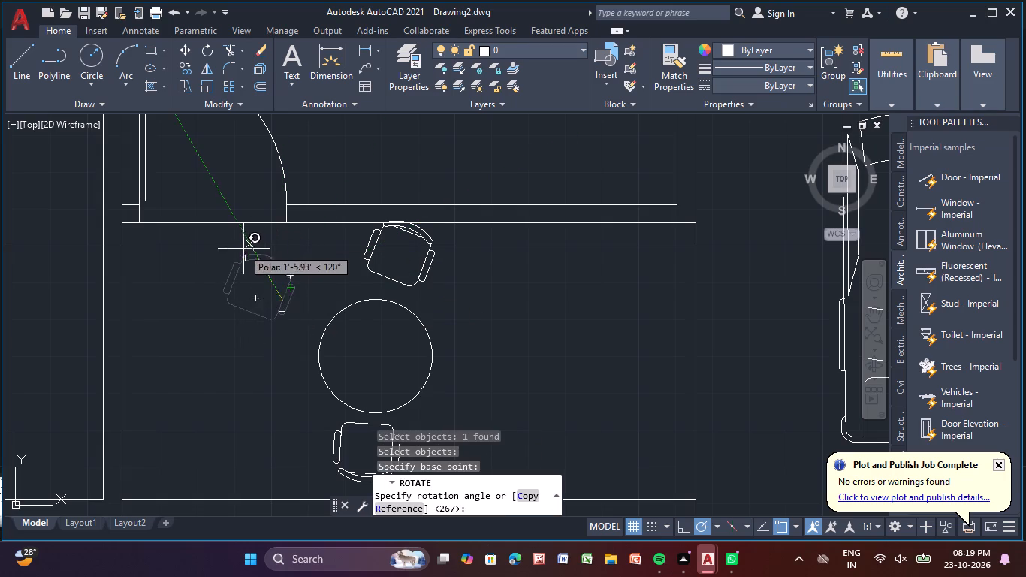
{"action": "left_click", "coordinate": [293, 277]}
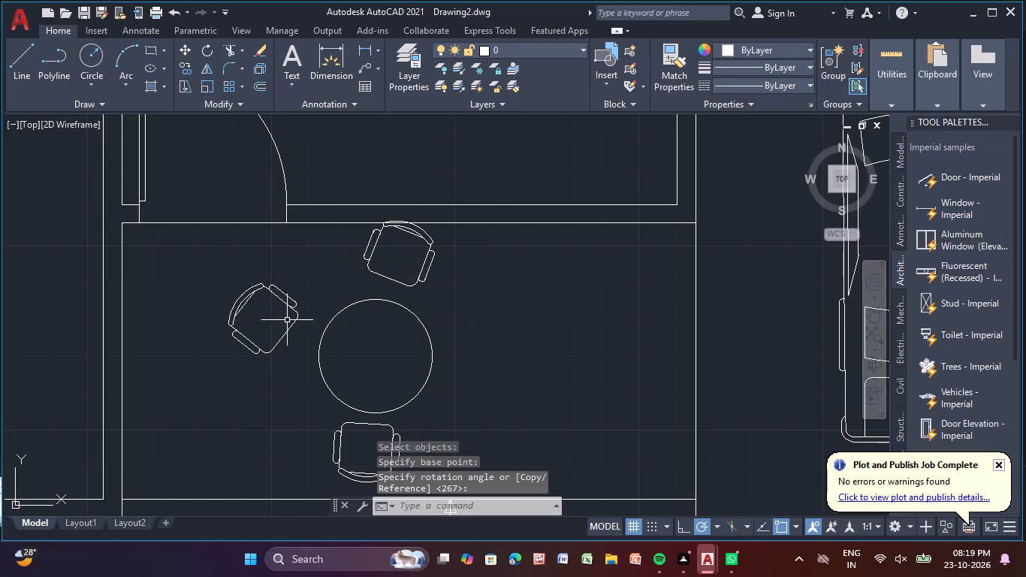
Move the rotated chair closer to the northwest edge of the round table.
{"action": "left_click", "coordinate": [287, 331]}
{"action": "left_click", "coordinate": [288, 334]}
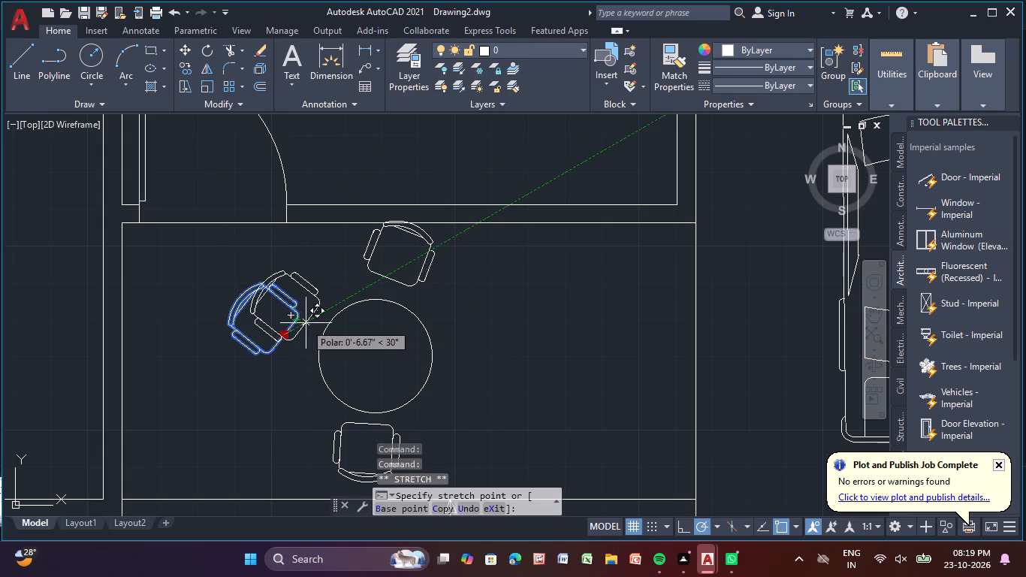
{"action": "left_click", "coordinate": [309, 320]}
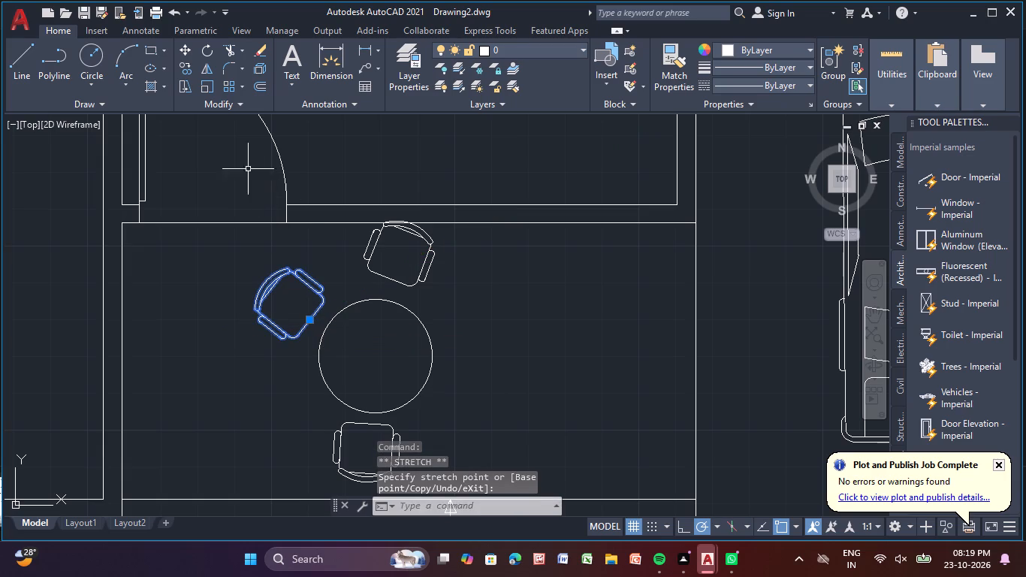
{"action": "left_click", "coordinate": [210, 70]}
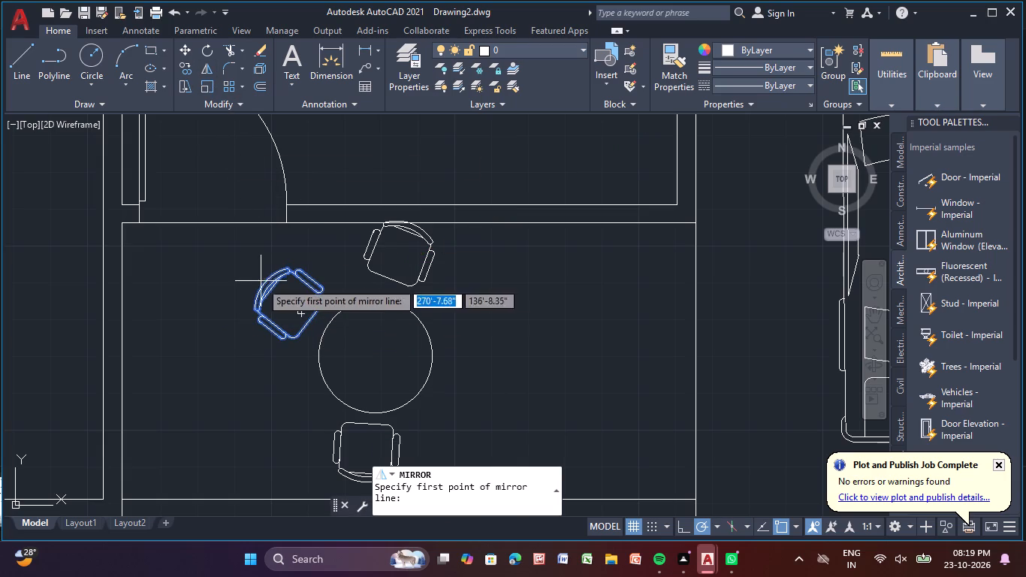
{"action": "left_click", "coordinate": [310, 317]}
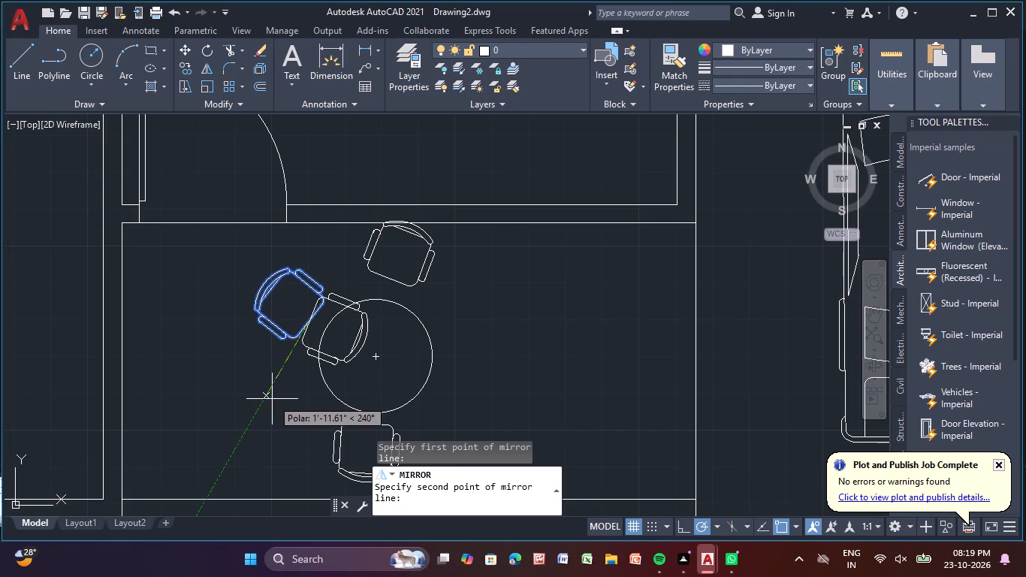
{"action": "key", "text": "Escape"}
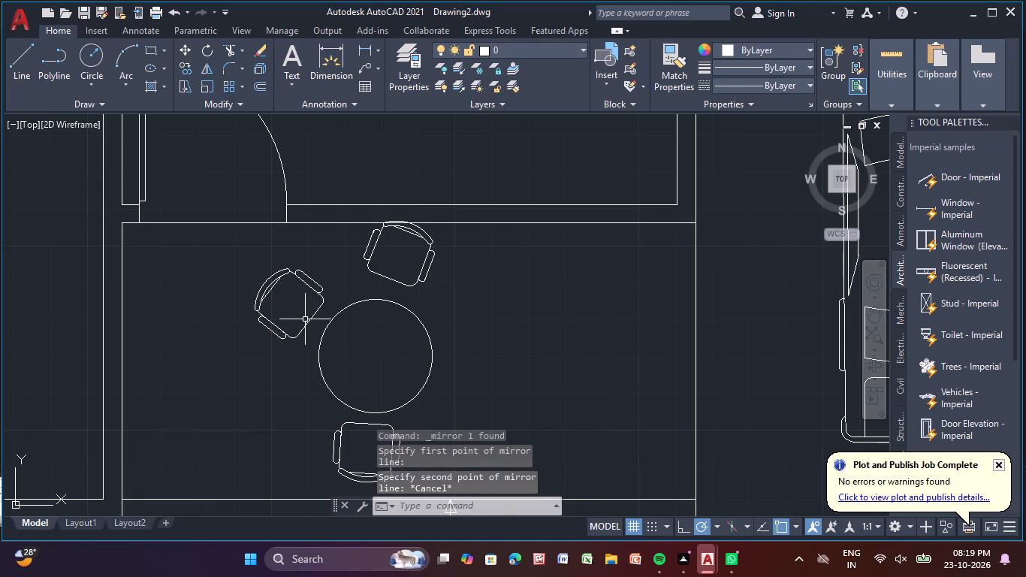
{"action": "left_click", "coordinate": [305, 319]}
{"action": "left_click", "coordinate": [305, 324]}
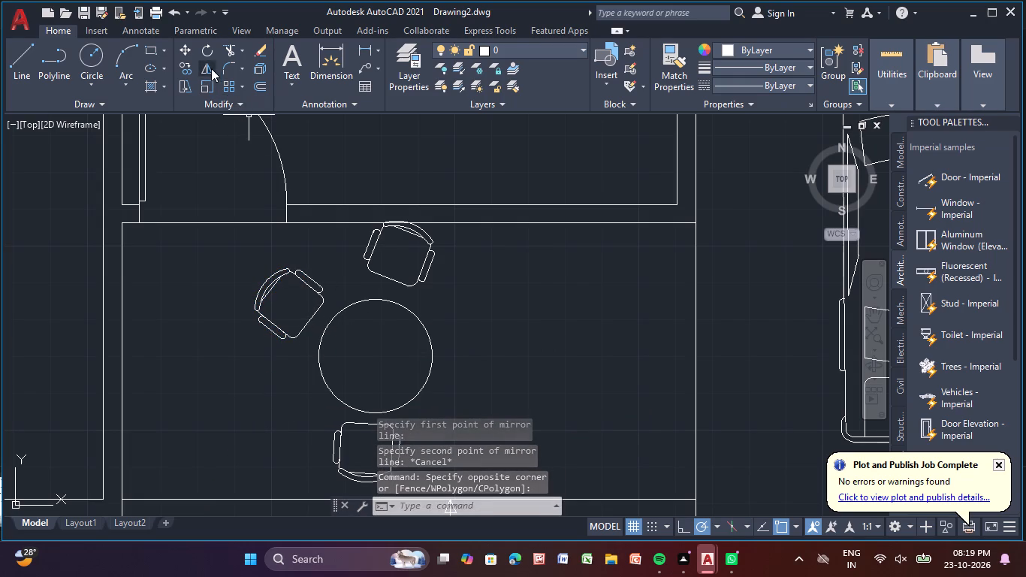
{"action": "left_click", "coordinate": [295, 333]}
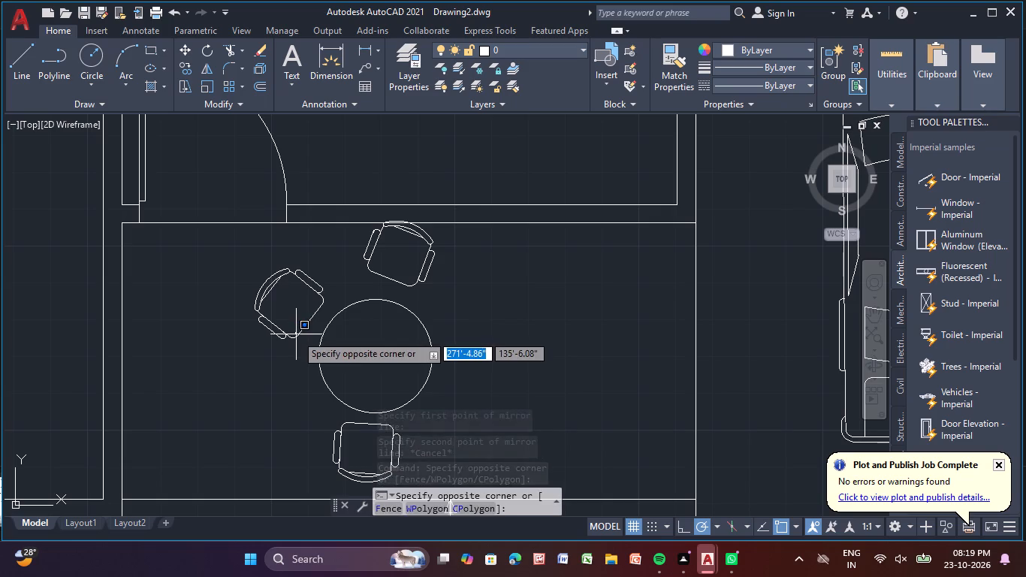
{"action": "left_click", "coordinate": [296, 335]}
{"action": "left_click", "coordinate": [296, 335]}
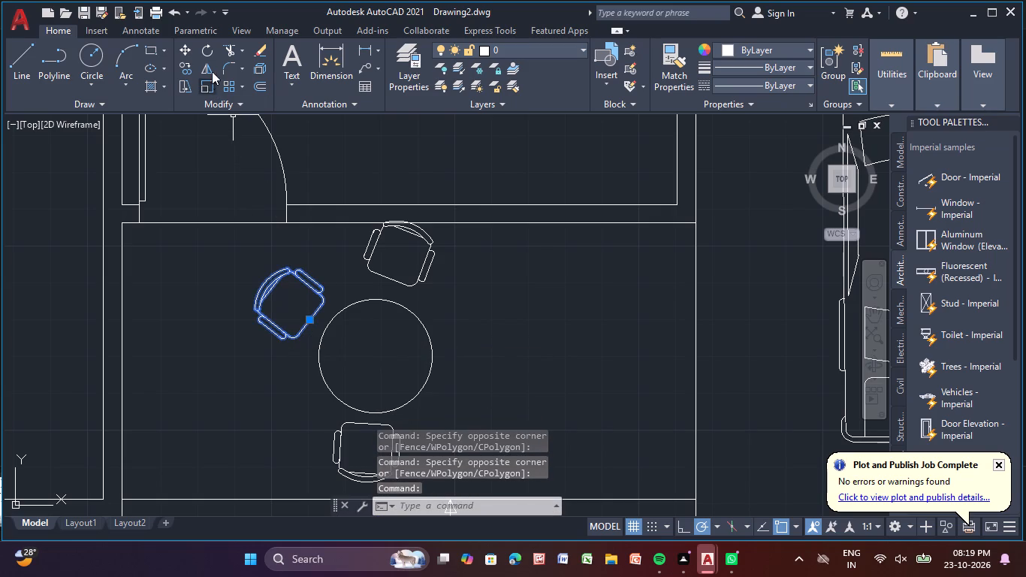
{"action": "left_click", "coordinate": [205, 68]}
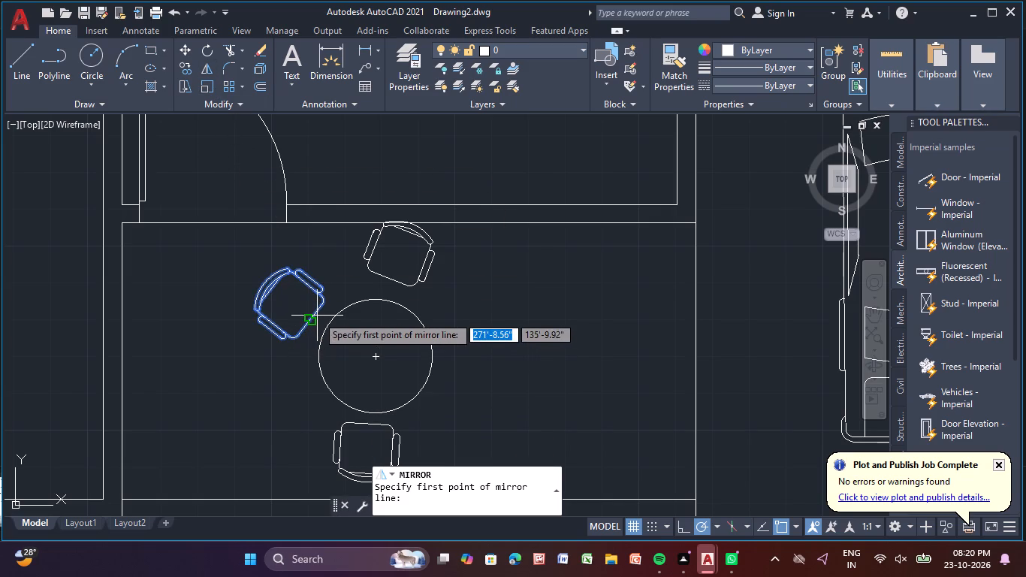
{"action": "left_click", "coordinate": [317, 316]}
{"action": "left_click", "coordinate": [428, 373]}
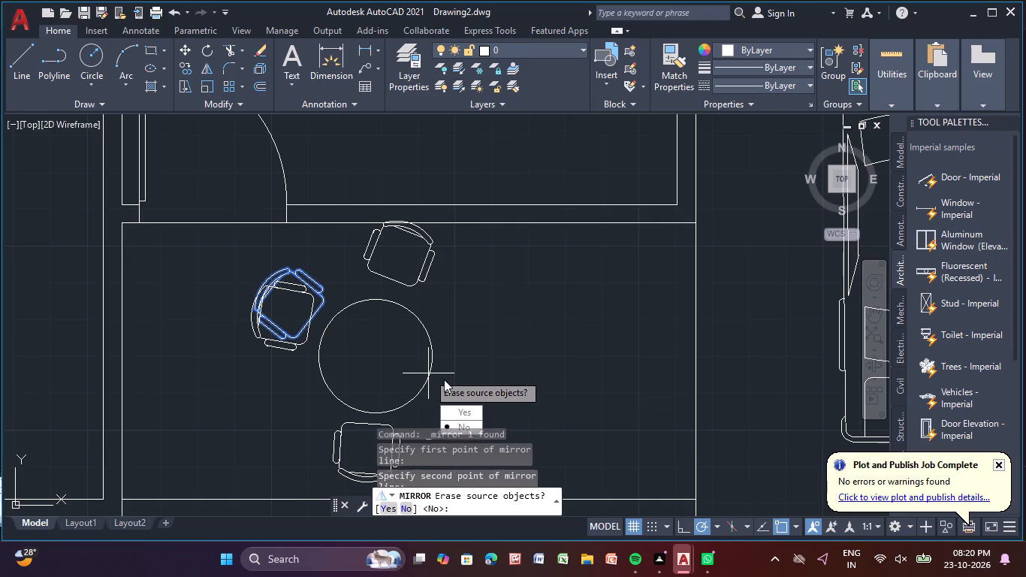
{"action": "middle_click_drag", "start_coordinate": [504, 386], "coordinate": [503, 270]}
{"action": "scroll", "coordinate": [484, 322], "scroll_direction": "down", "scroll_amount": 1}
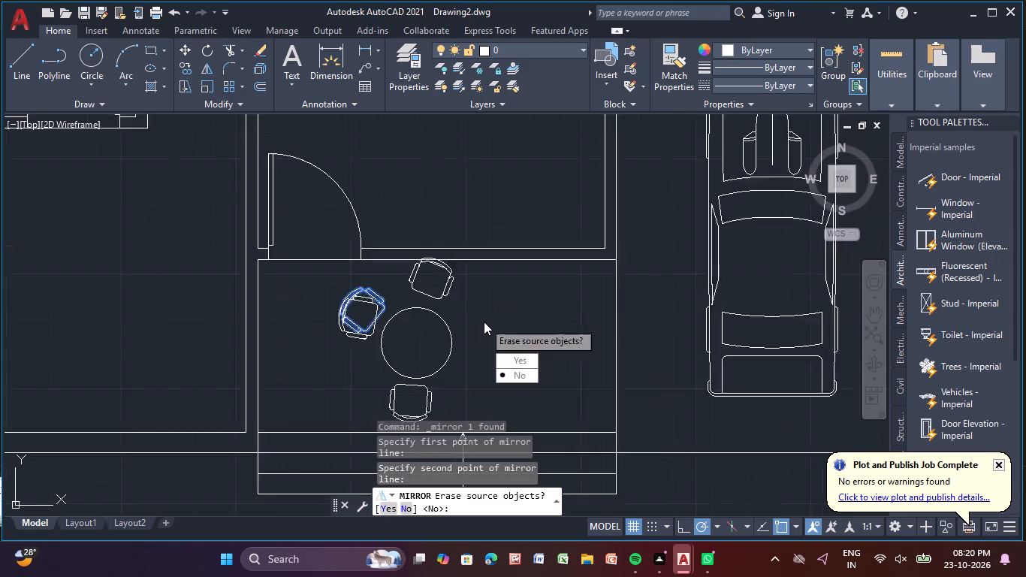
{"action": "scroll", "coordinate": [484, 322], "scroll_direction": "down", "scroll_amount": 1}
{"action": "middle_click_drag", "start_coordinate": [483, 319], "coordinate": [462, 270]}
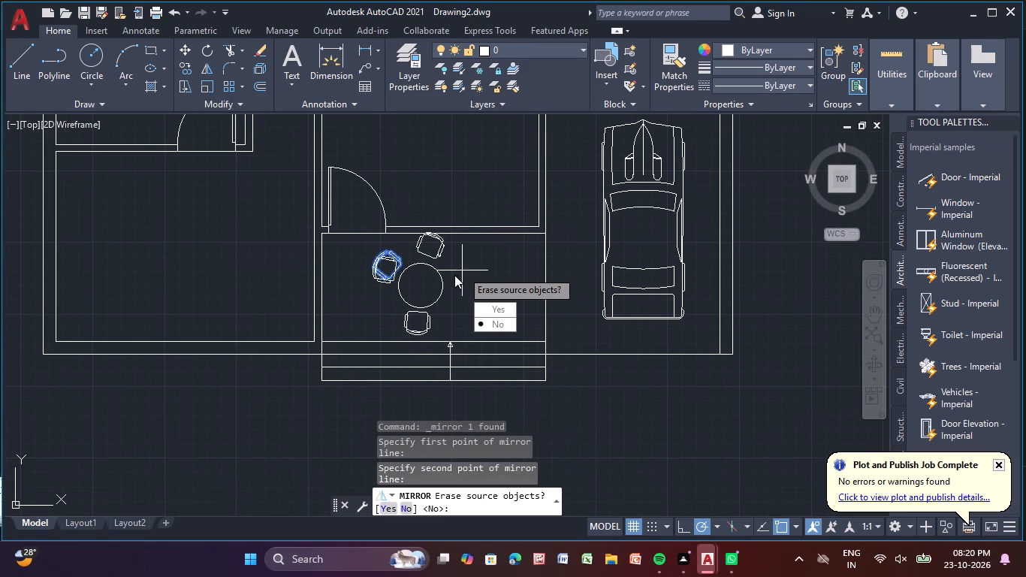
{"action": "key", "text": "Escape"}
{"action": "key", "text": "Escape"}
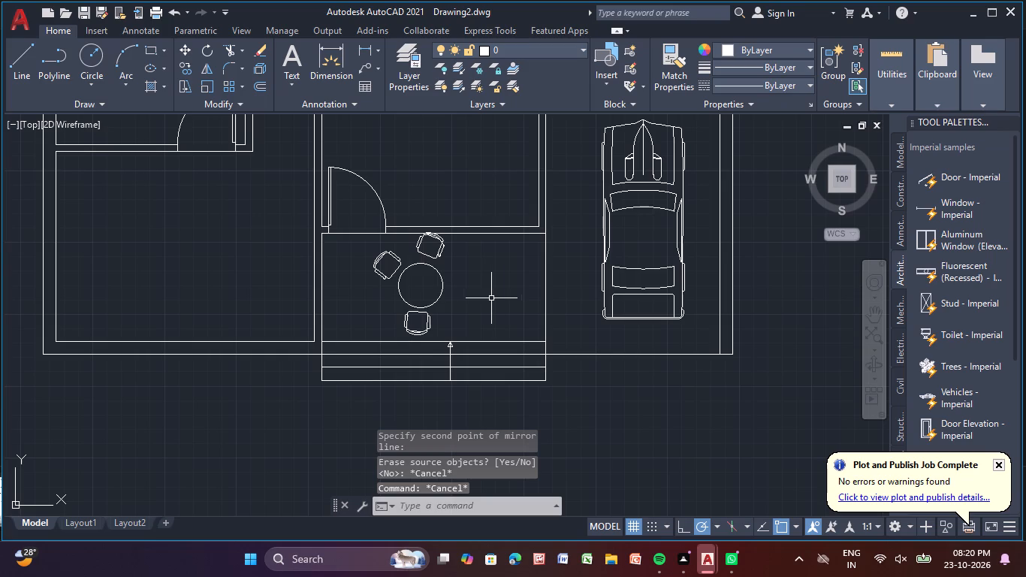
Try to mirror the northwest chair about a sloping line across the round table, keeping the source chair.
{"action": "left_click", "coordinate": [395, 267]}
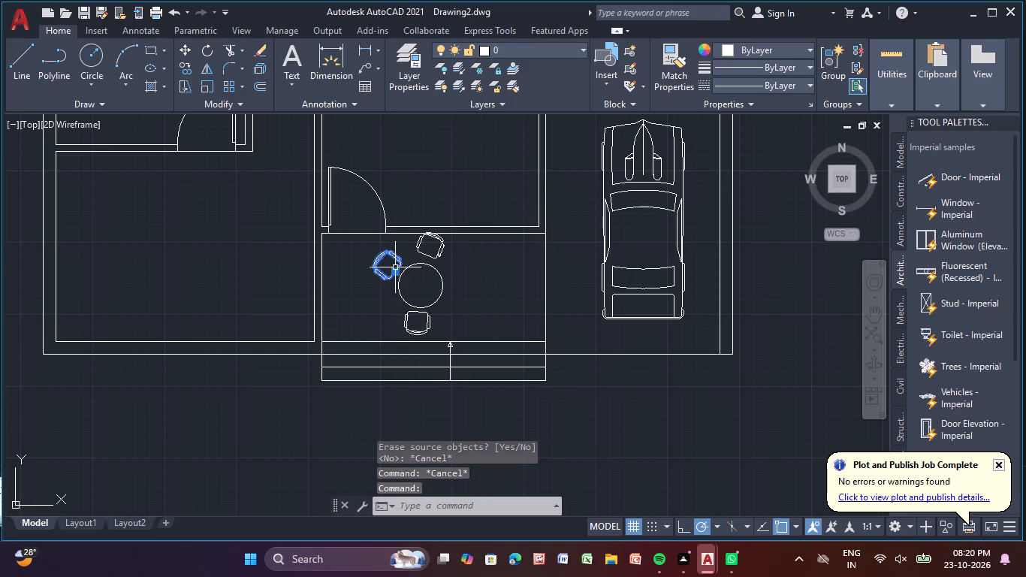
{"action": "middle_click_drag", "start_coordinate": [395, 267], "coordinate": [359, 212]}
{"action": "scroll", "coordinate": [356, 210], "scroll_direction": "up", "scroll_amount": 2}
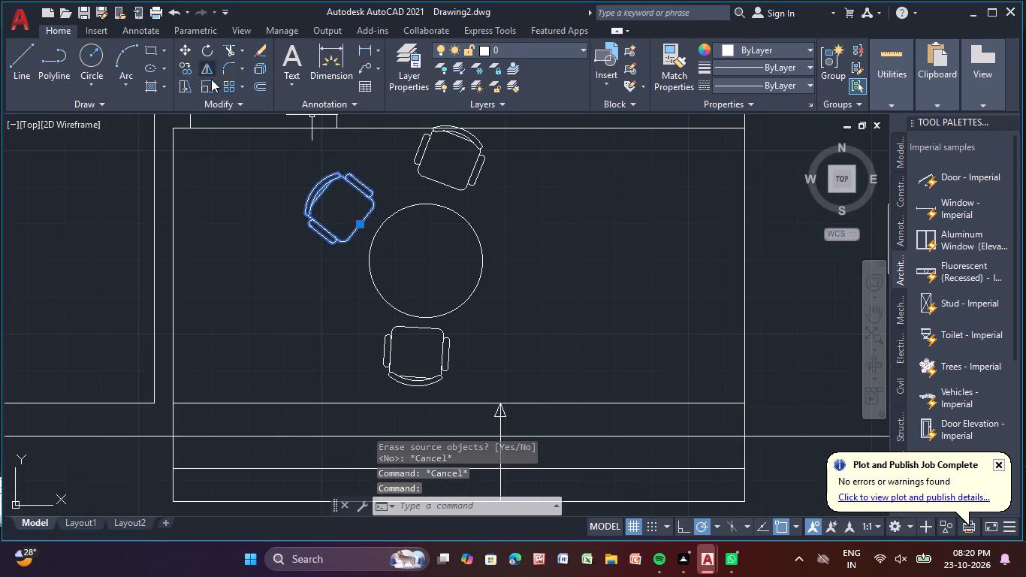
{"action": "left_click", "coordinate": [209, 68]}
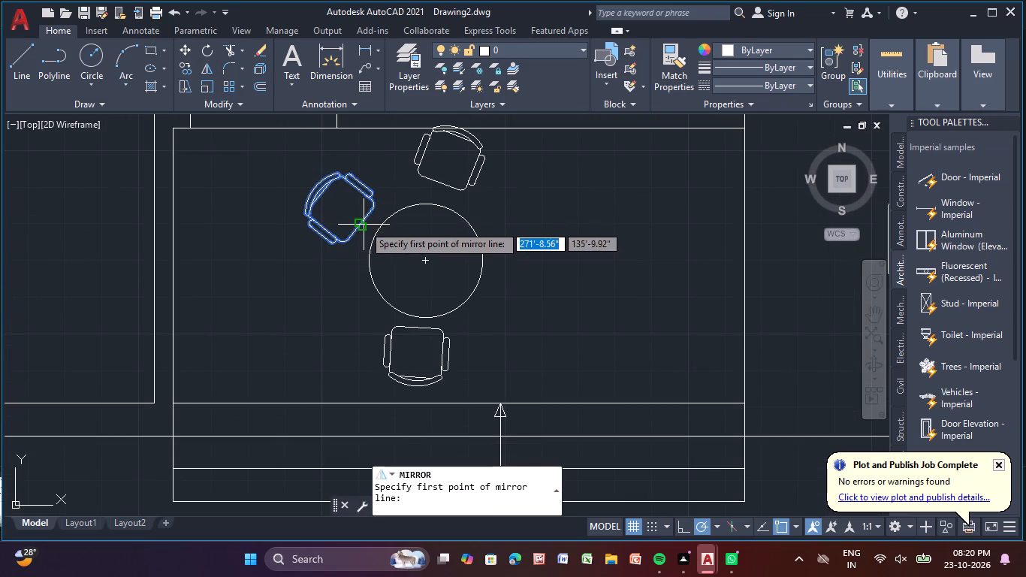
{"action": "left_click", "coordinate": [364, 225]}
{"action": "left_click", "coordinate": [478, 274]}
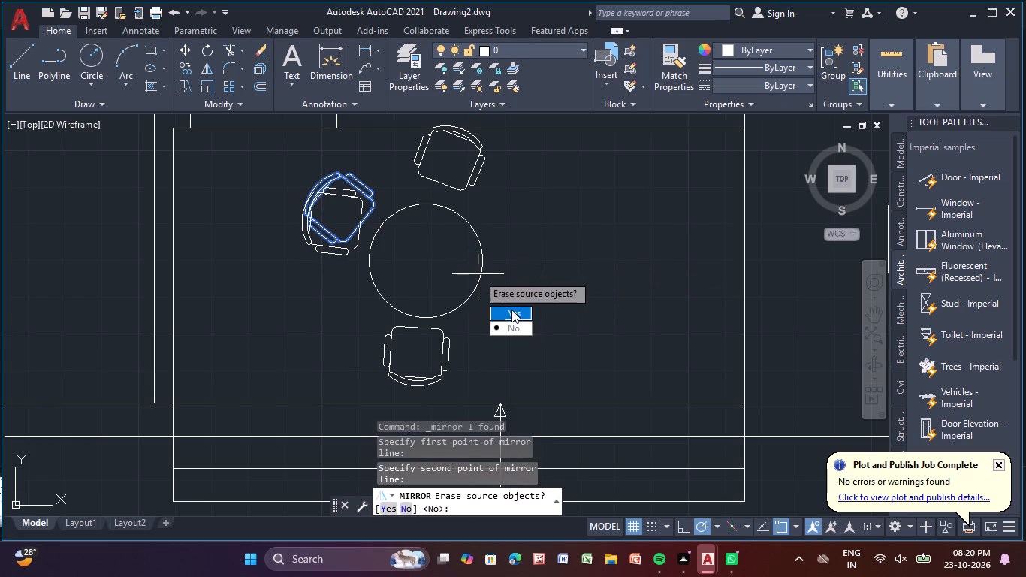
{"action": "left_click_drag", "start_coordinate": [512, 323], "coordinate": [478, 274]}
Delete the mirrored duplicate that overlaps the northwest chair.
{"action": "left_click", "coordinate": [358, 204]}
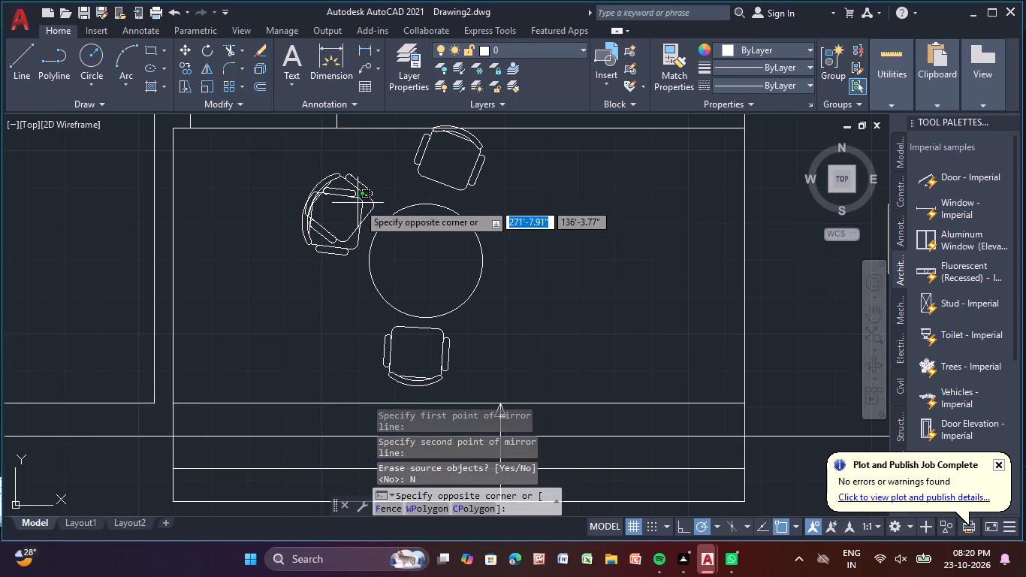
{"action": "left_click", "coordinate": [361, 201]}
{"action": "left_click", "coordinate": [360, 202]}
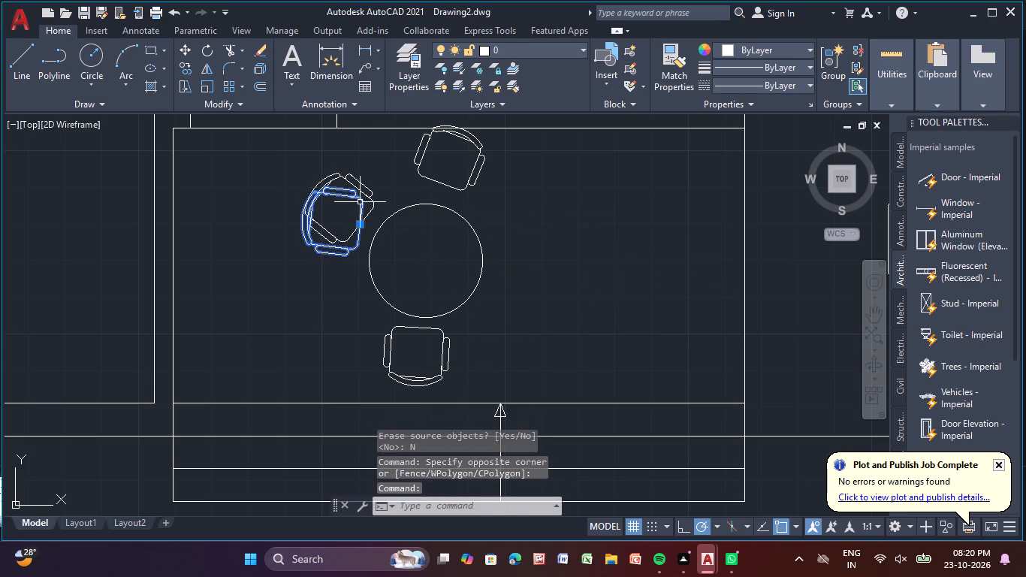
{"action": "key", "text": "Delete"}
Copy the northwest chair once to the open porch area just southeast of the round table.
{"action": "scroll", "coordinate": [360, 202], "scroll_direction": "down", "scroll_amount": 2}
{"action": "scroll", "coordinate": [398, 223], "scroll_direction": "up", "scroll_amount": 1}
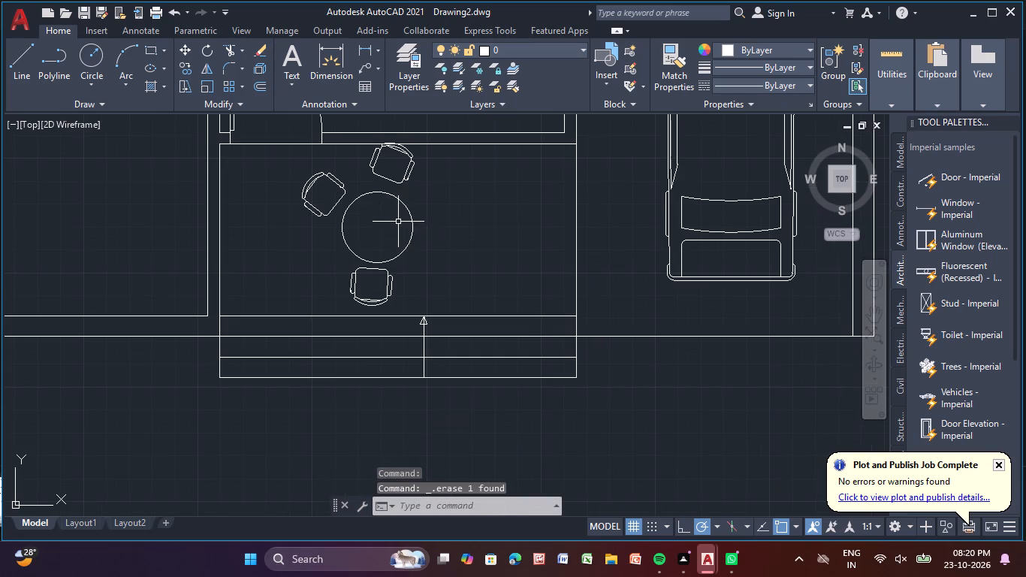
{"action": "middle_click", "coordinate": [398, 221]}
{"action": "left_click", "coordinate": [314, 204]}
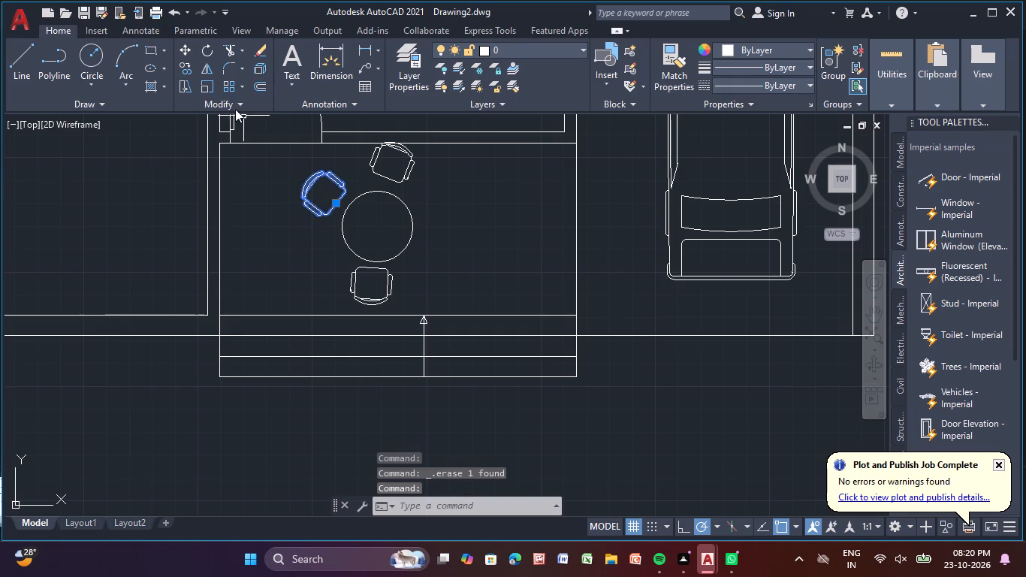
{"action": "left_click", "coordinate": [186, 68]}
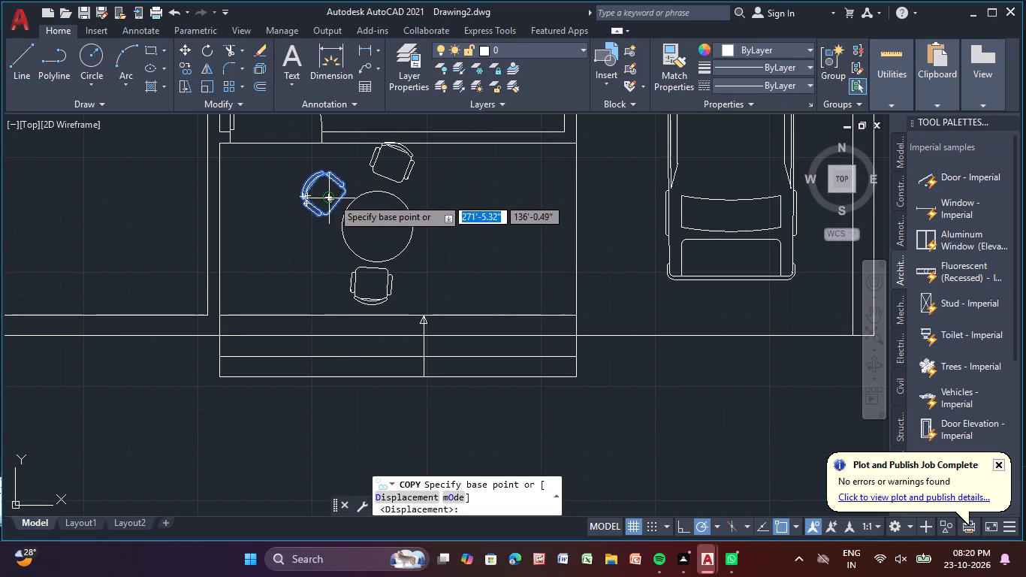
{"action": "left_click", "coordinate": [332, 198]}
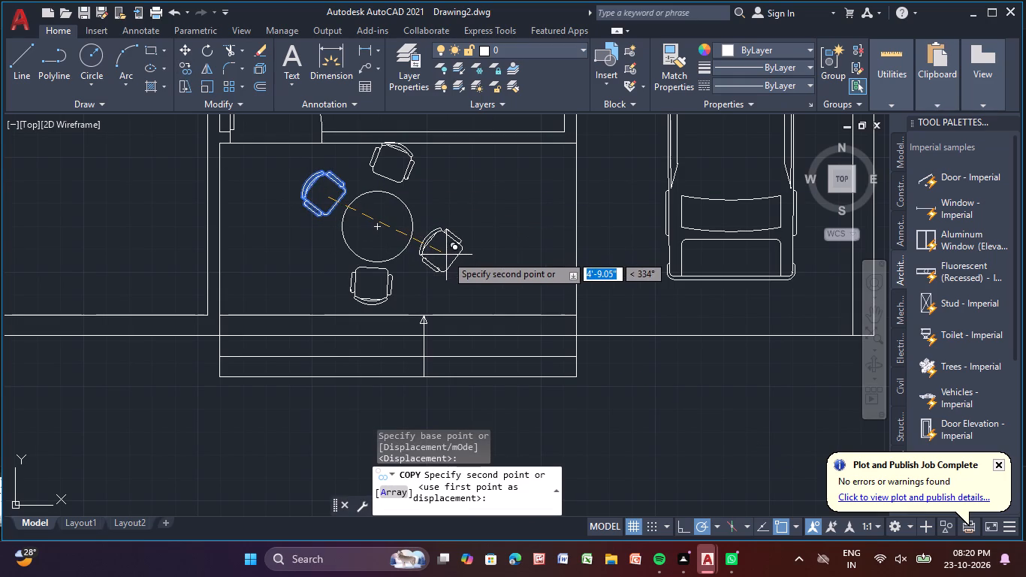
{"action": "left_click", "coordinate": [446, 255]}
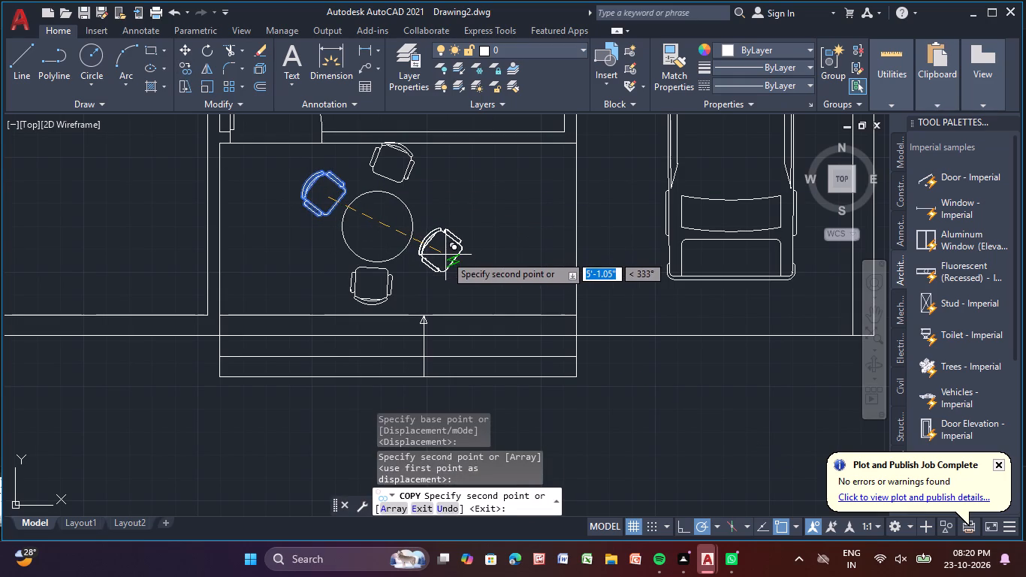
{"action": "key", "text": "Escape"}
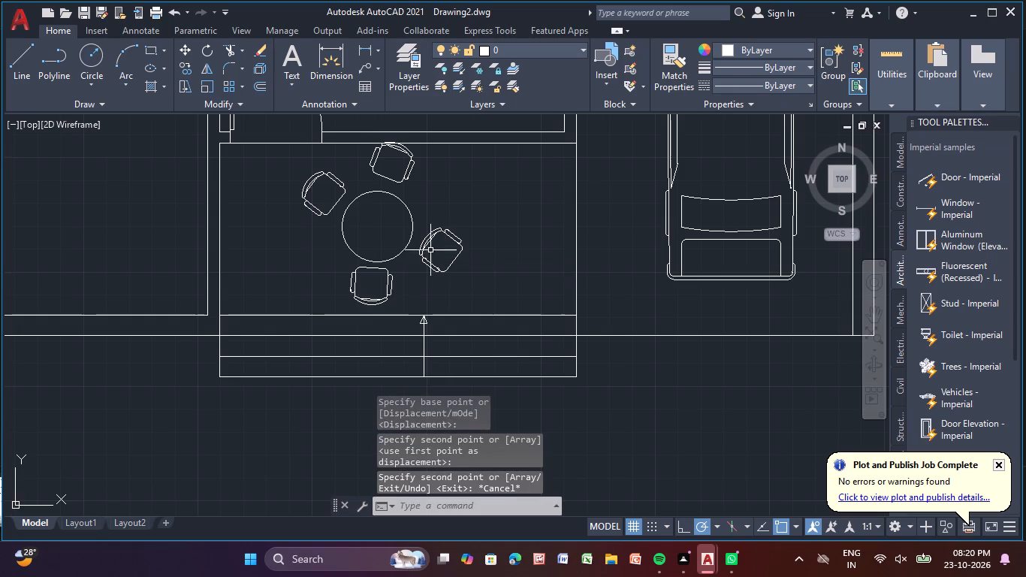
Rotate the copied chair by eye so that its seat faces northwest toward the round table.
{"action": "left_click", "coordinate": [424, 244]}
{"action": "left_click", "coordinate": [205, 43]}
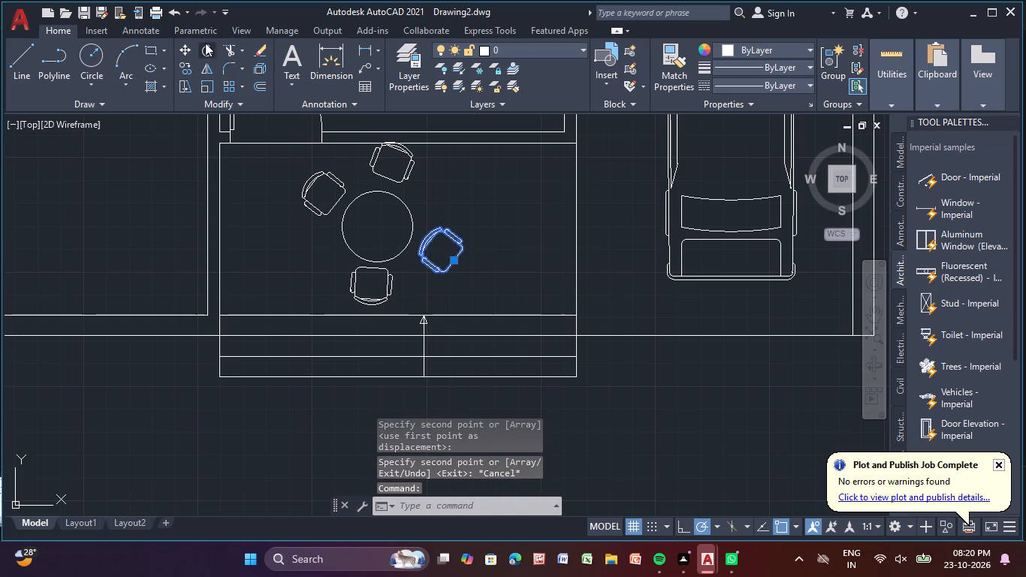
{"action": "left_click", "coordinate": [434, 241]}
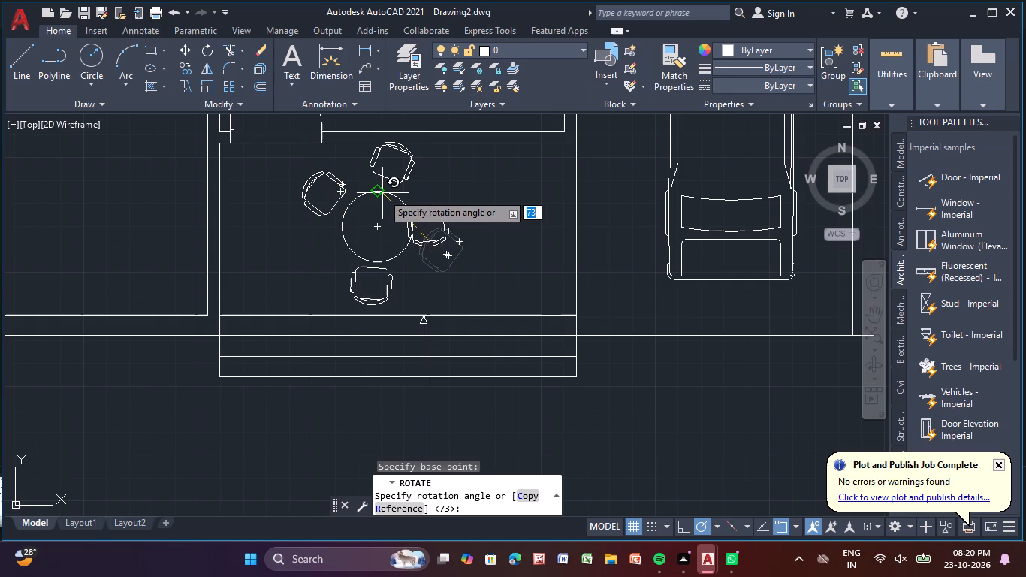
{"action": "left_click", "coordinate": [350, 249]}
Move the rotated chair off the tabletop to the open space southeast of the round table.
{"action": "left_click", "coordinate": [433, 240]}
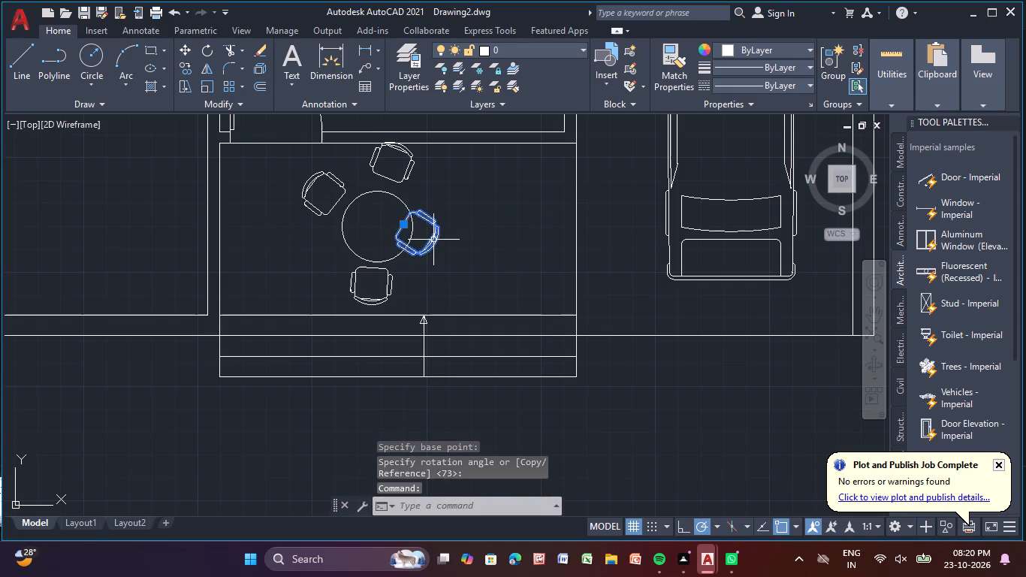
{"action": "left_click", "coordinate": [404, 223]}
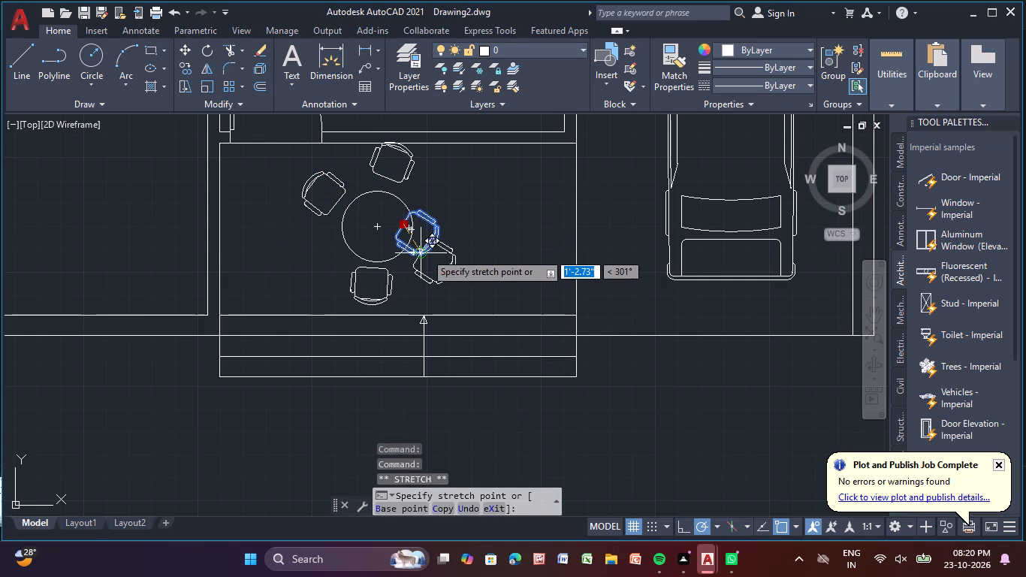
{"action": "left_click", "coordinate": [427, 252]}
{"action": "key", "text": "Escape"}
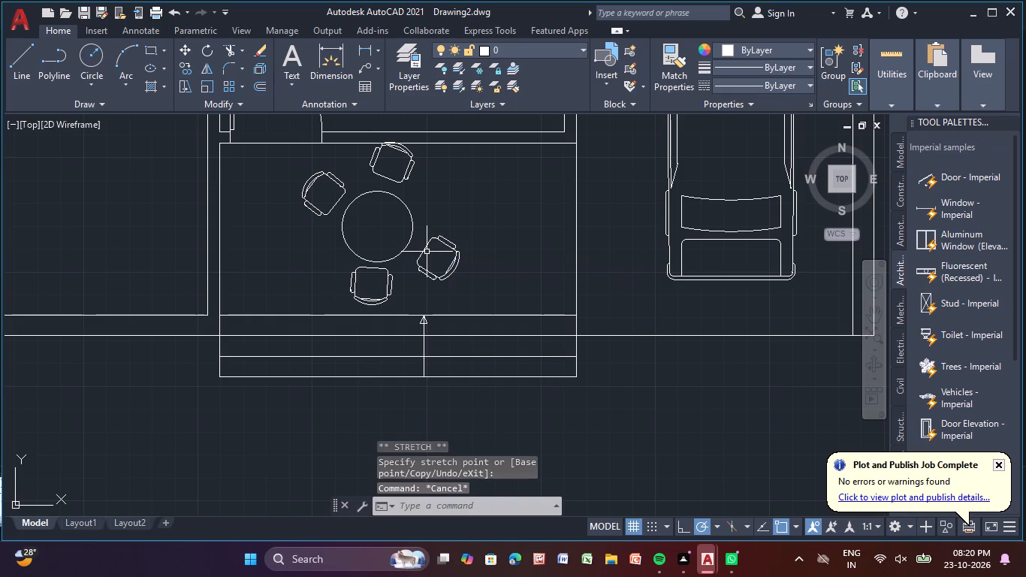
{"action": "key", "text": "Escape"}
Shift the southeast chair slightly north, keeping it just outside the round table's edge.
{"action": "left_click", "coordinate": [421, 246]}
{"action": "left_click", "coordinate": [425, 249]}
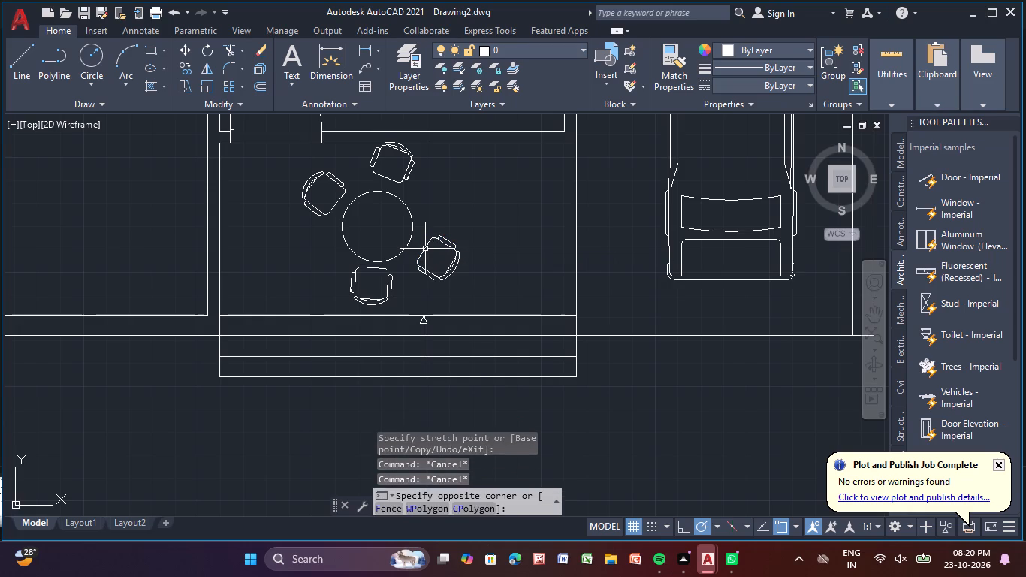
{"action": "left_click", "coordinate": [425, 249]}
{"action": "left_click", "coordinate": [432, 244]}
{"action": "left_click", "coordinate": [428, 245]}
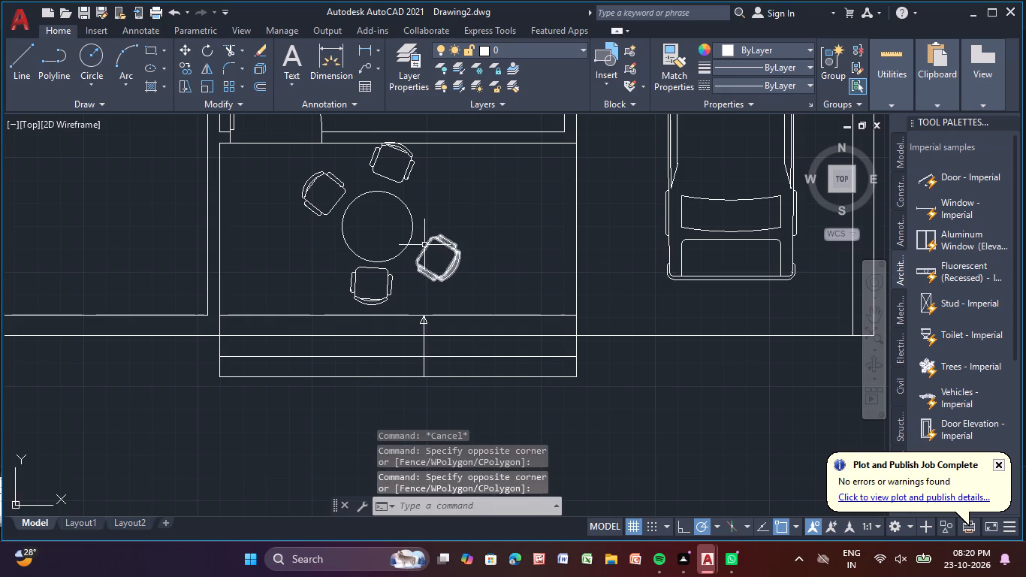
{"action": "left_click", "coordinate": [424, 245]}
{"action": "left_click", "coordinate": [425, 249]}
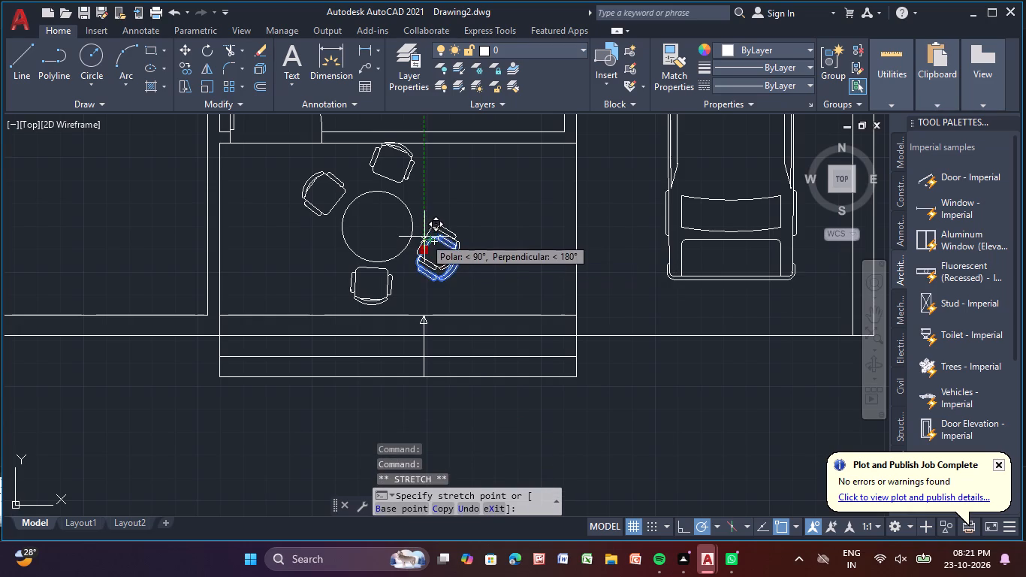
{"action": "left_click", "coordinate": [424, 234]}
{"action": "key", "text": "Escape"}
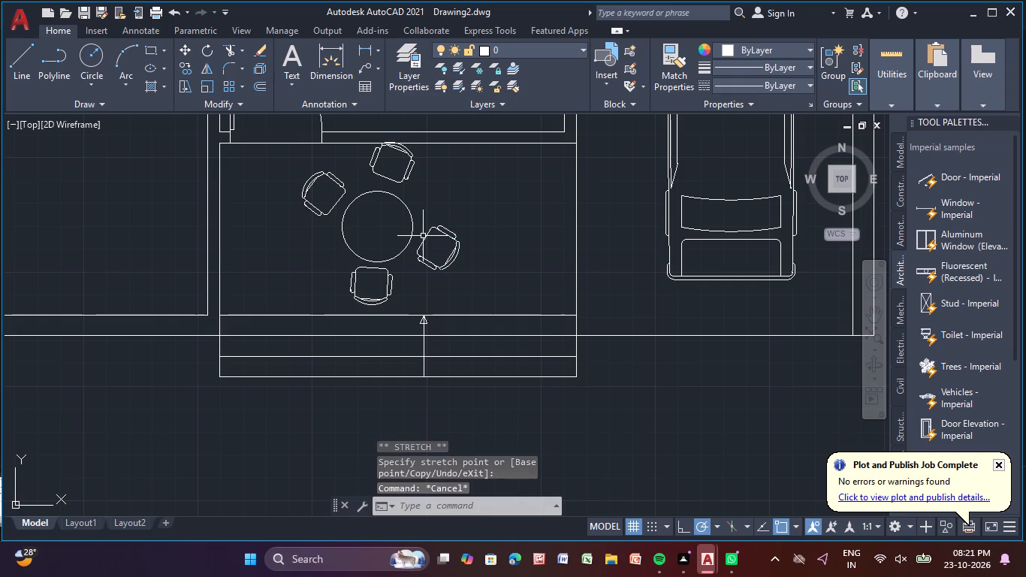
Move the chair south of the round table a short distance west along the table's lower side.
{"action": "left_click", "coordinate": [384, 271]}
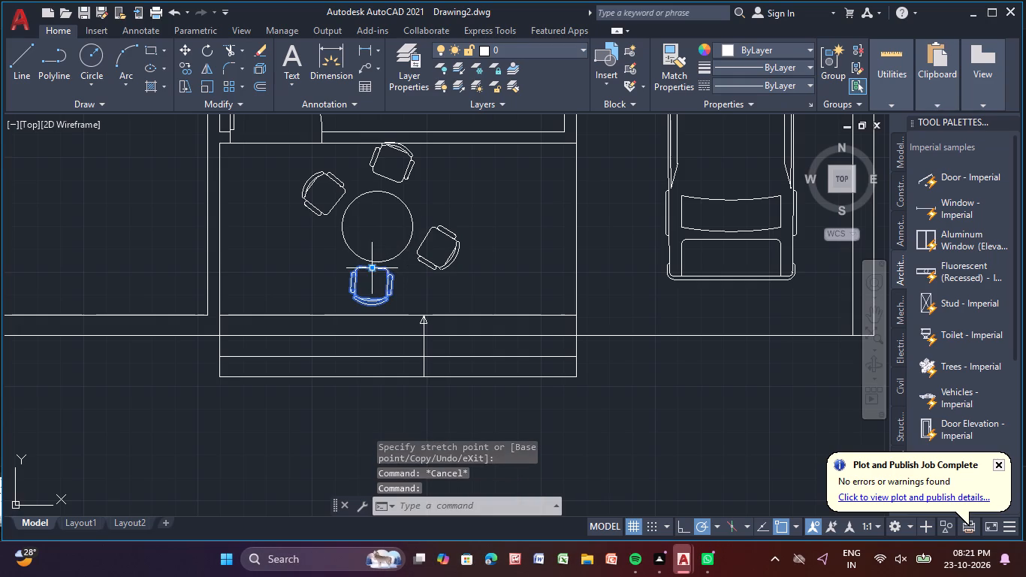
{"action": "left_click", "coordinate": [370, 267]}
{"action": "left_click", "coordinate": [349, 263]}
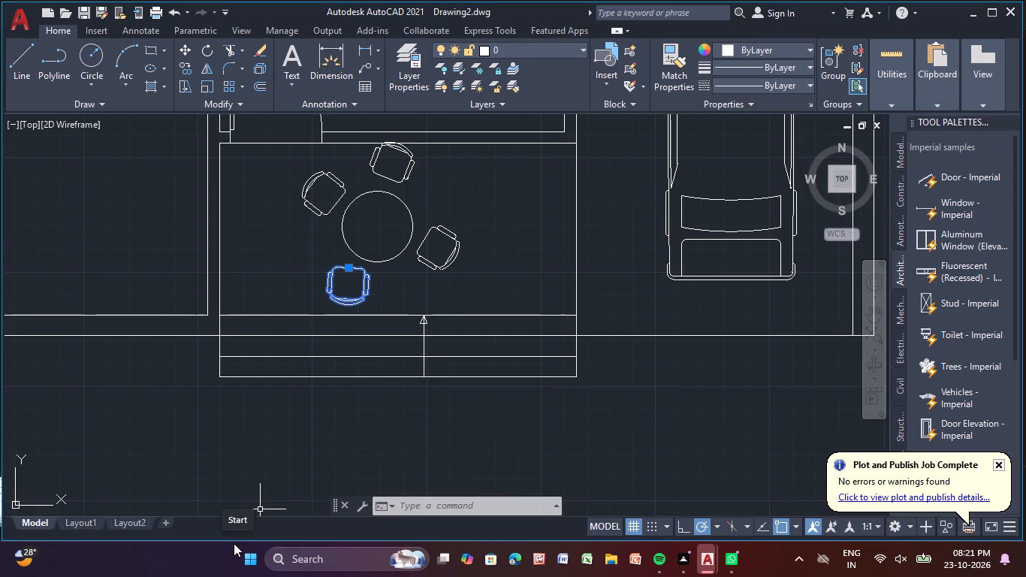
{"action": "key", "text": "Escape"}
{"action": "key", "text": "Escape"}
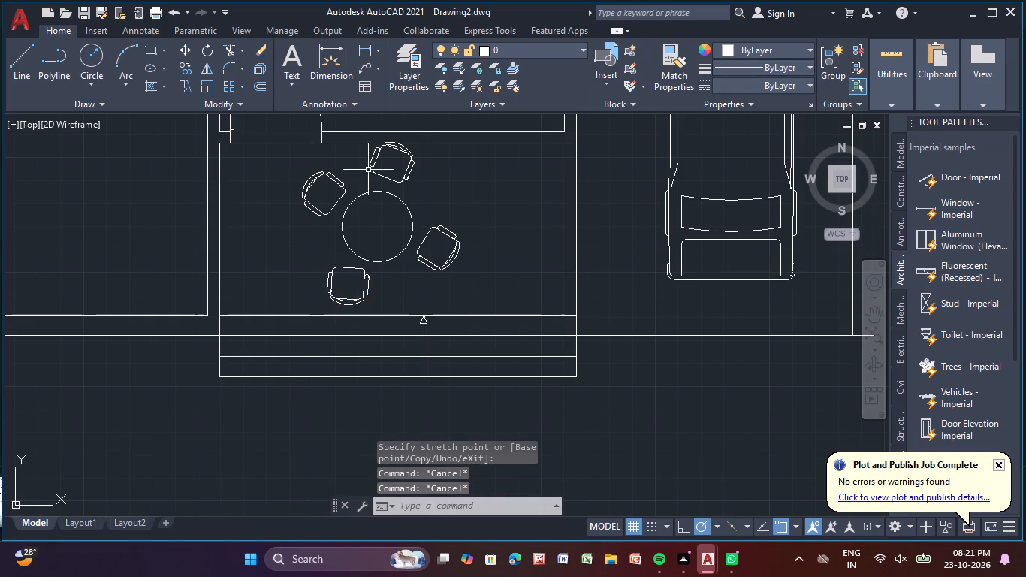
Move the north chair slightly southeast, away from the house wall and closer to the round table.
{"action": "left_click", "coordinate": [405, 177]}
{"action": "middle_click_drag", "start_coordinate": [420, 181], "coordinate": [428, 222]}
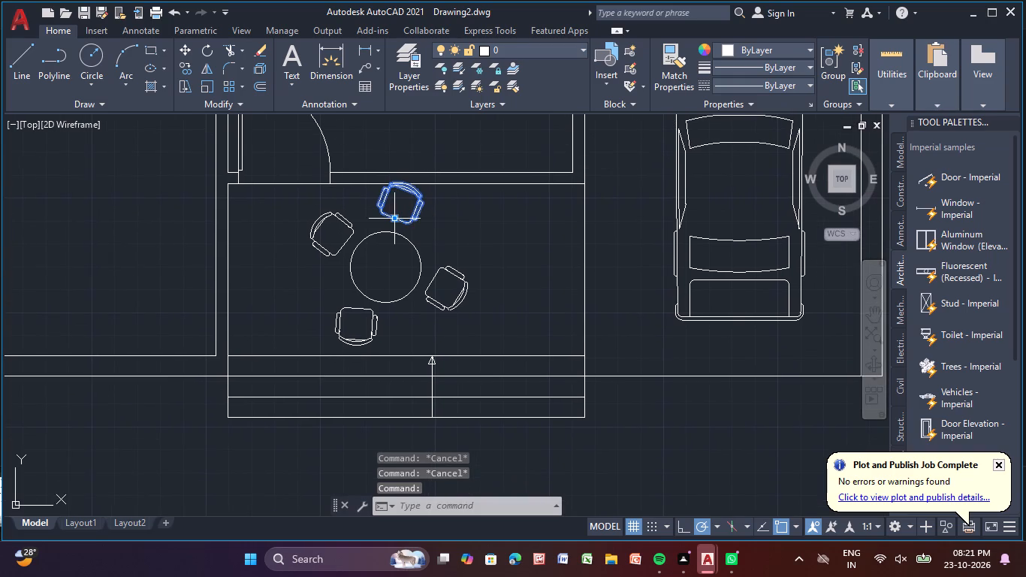
{"action": "left_click_drag", "start_coordinate": [392, 217], "coordinate": [403, 222]}
{"action": "left_click", "coordinate": [408, 231]}
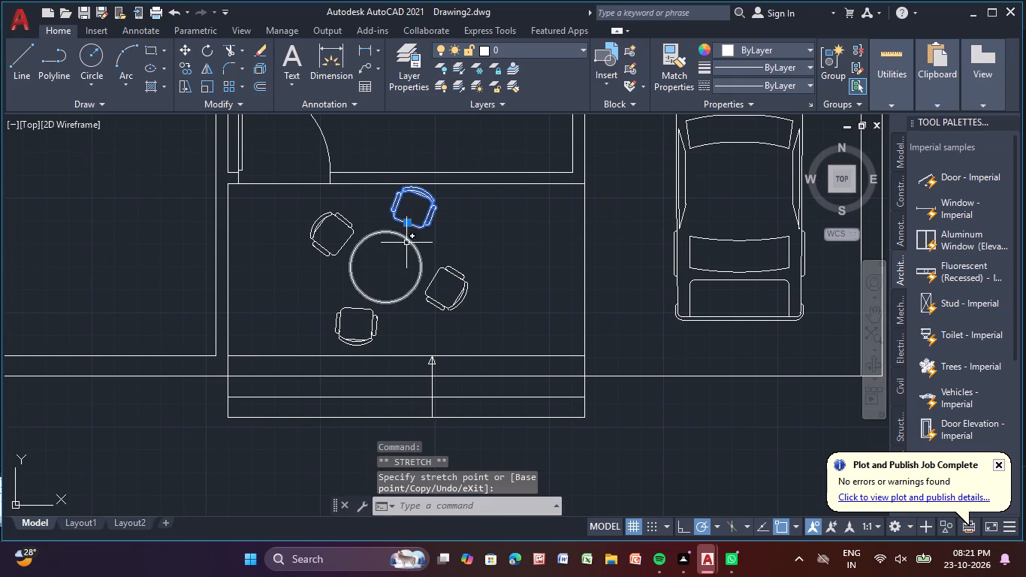
{"action": "scroll", "coordinate": [406, 243], "scroll_direction": "up", "scroll_amount": 2}
{"action": "scroll", "coordinate": [406, 243], "scroll_direction": "down", "scroll_amount": 2}
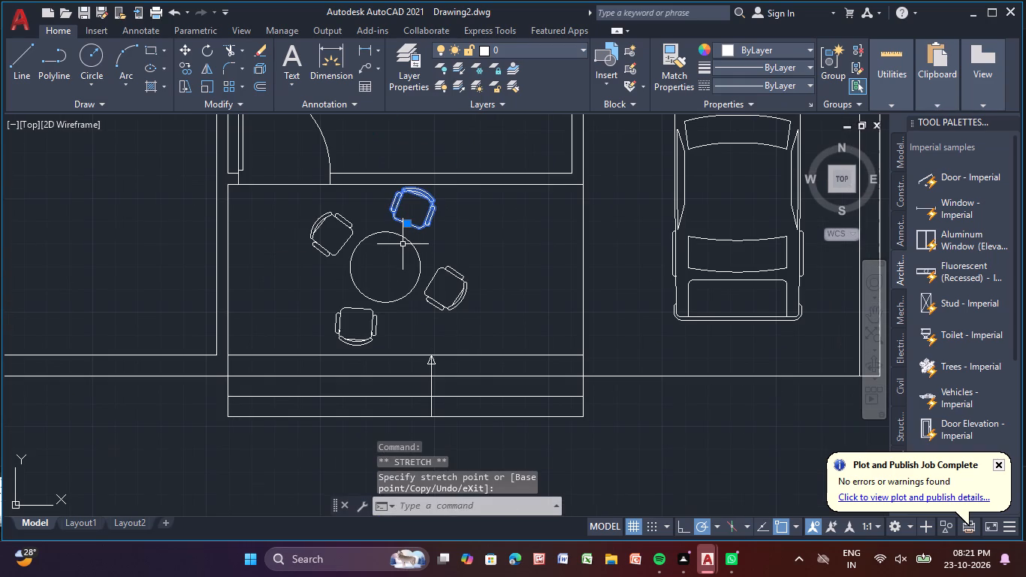
{"action": "key", "text": "Escape"}
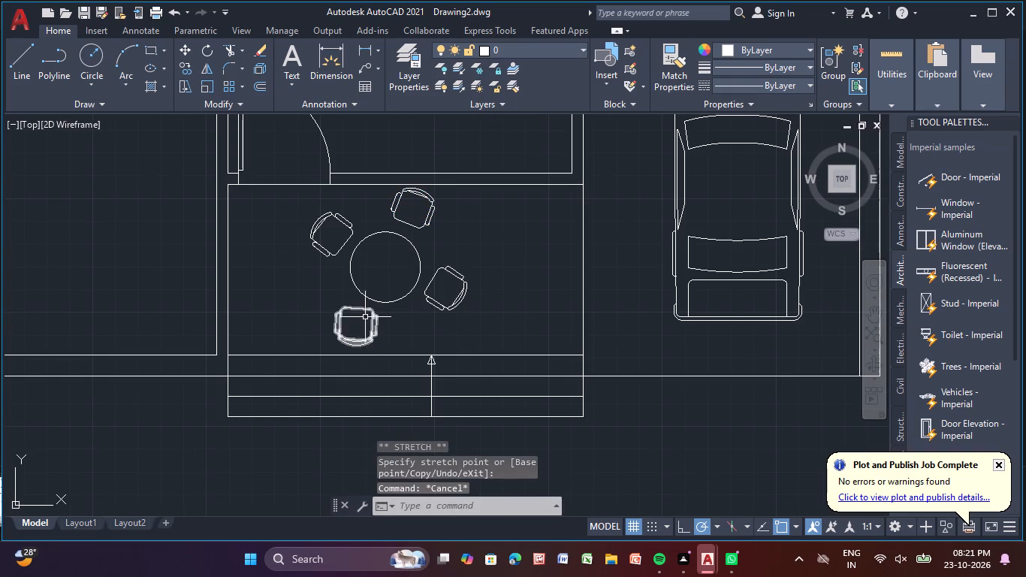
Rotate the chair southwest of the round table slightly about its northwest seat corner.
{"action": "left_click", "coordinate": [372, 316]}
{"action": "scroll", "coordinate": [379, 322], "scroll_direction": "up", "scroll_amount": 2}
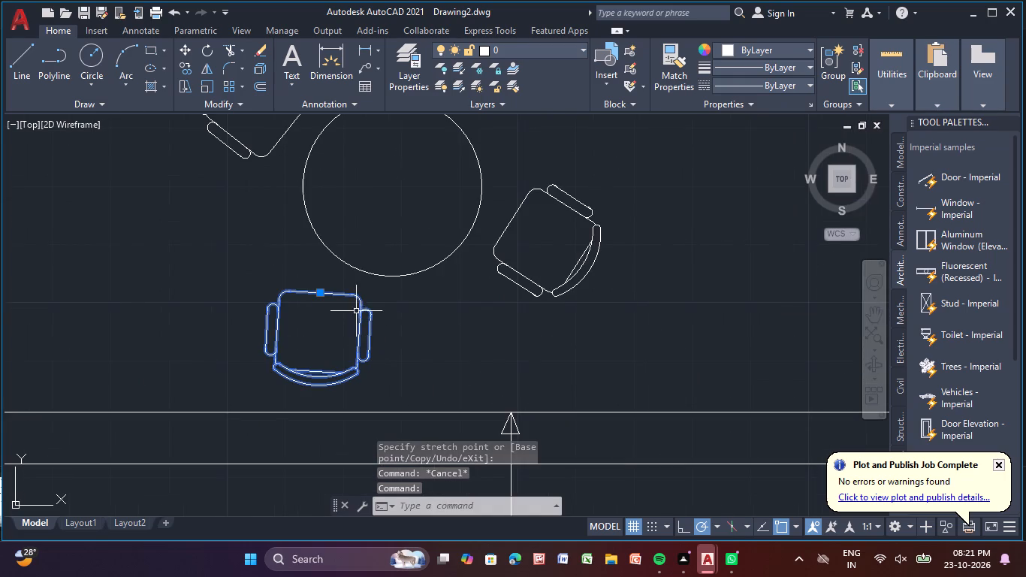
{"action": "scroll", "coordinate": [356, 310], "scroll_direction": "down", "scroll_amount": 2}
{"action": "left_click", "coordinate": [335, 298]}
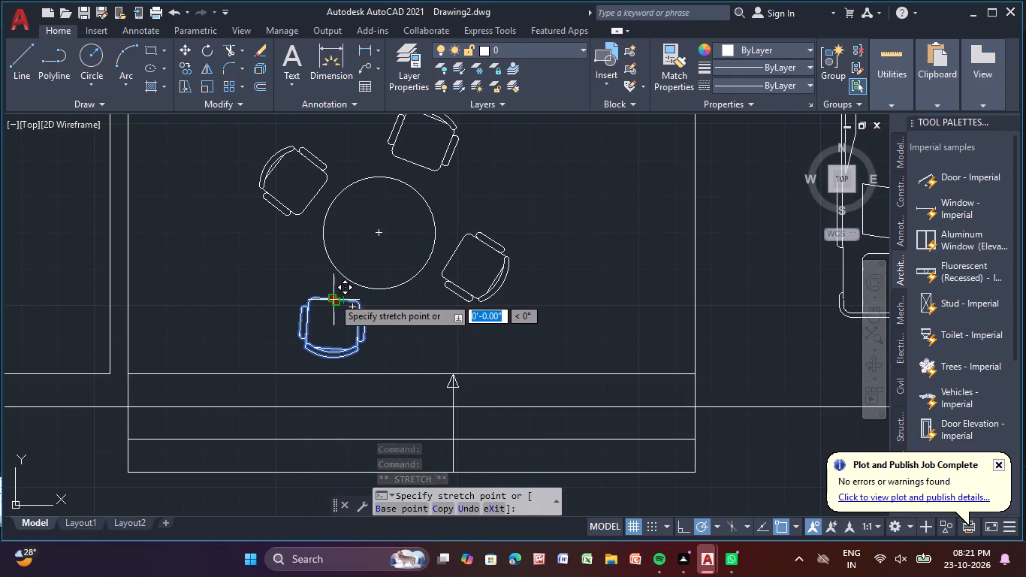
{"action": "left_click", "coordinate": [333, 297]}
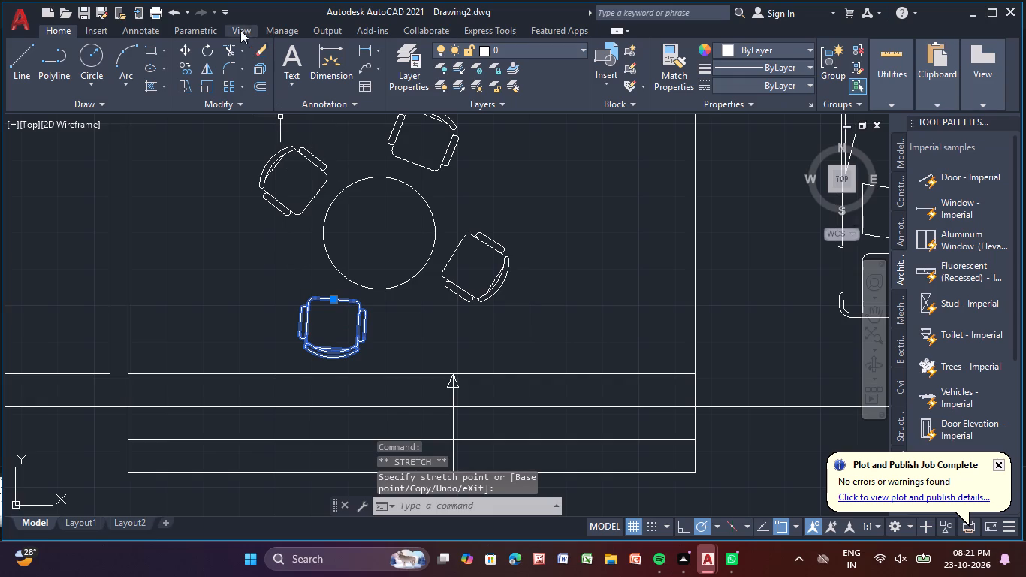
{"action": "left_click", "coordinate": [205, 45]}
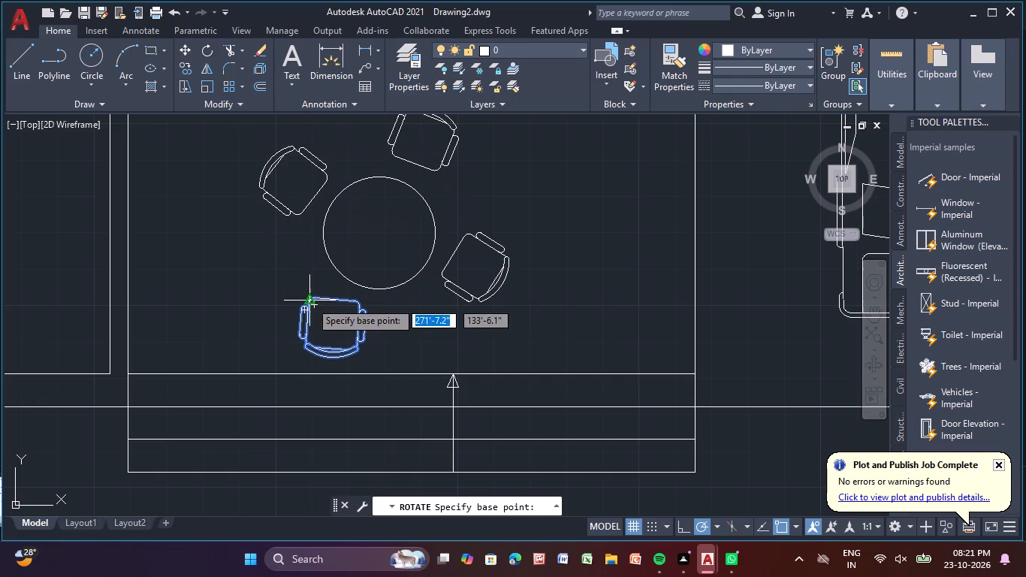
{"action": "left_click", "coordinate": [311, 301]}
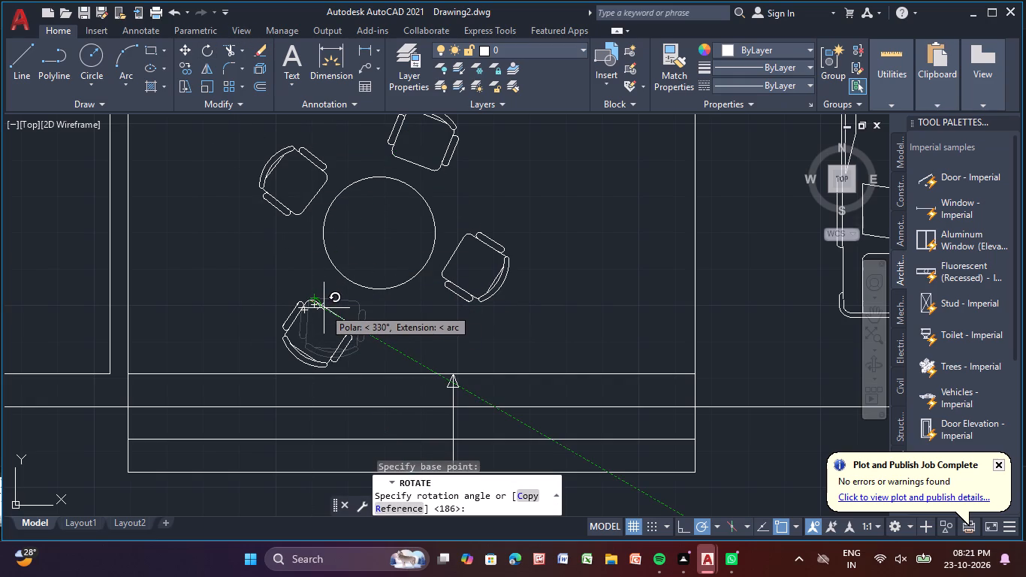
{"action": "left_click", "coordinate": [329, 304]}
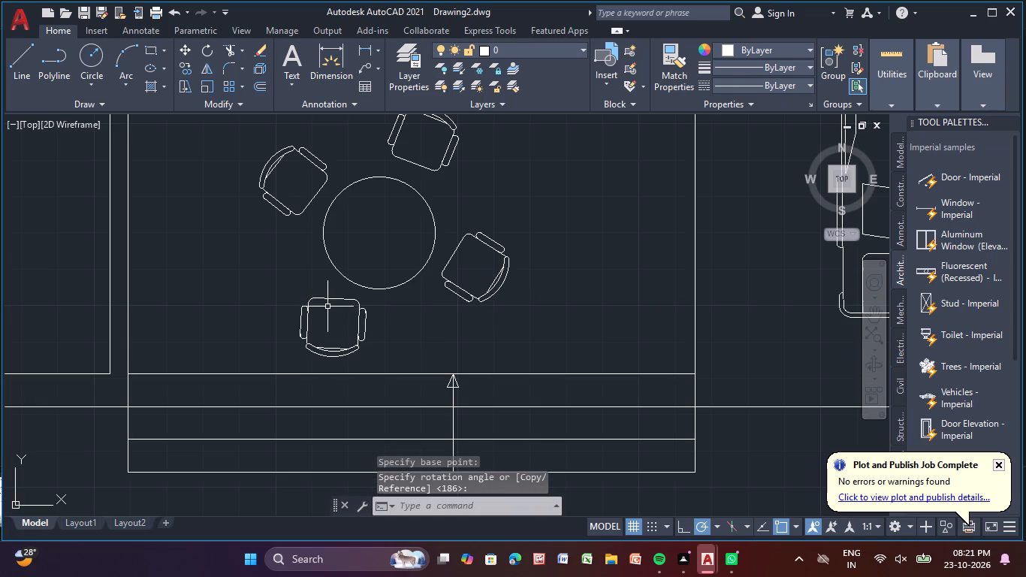
Delete the chair southwest of the round table.
{"action": "left_click", "coordinate": [333, 298]}
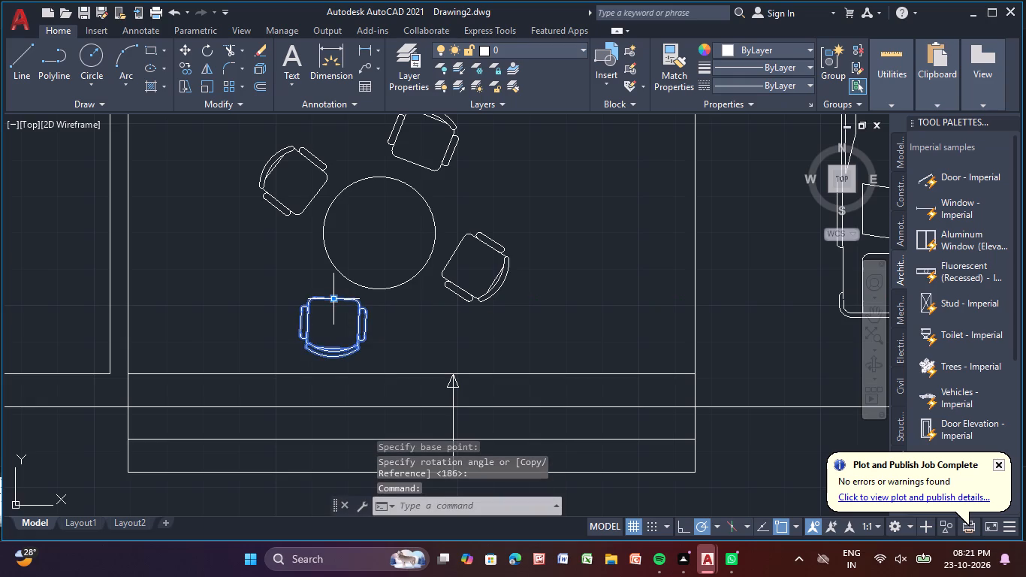
{"action": "key", "text": "Delete"}
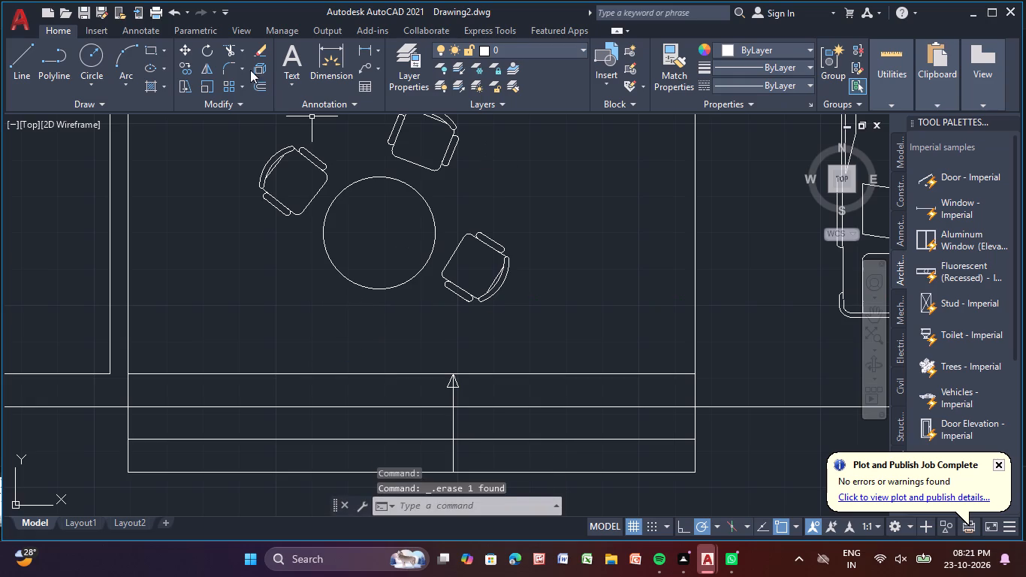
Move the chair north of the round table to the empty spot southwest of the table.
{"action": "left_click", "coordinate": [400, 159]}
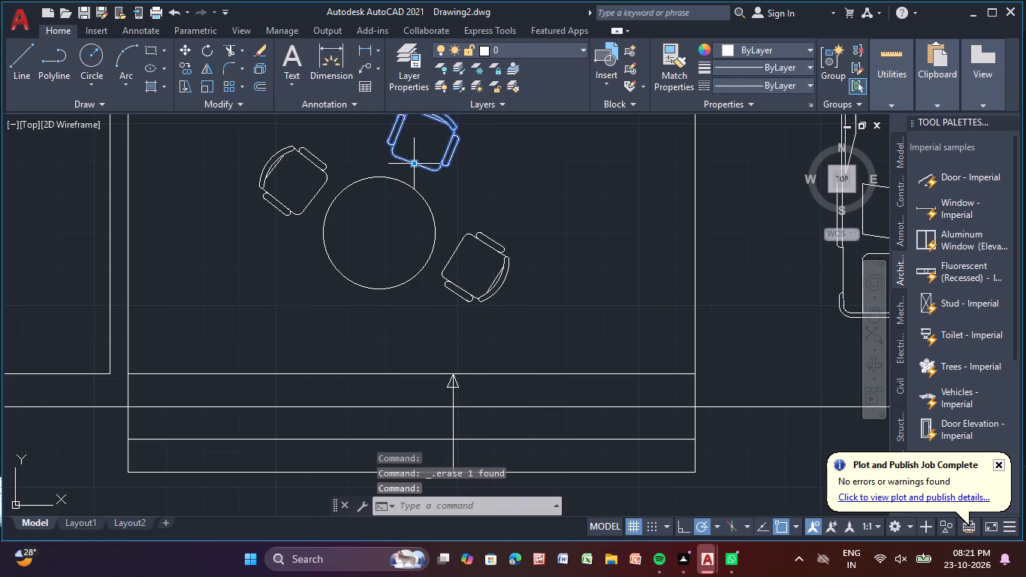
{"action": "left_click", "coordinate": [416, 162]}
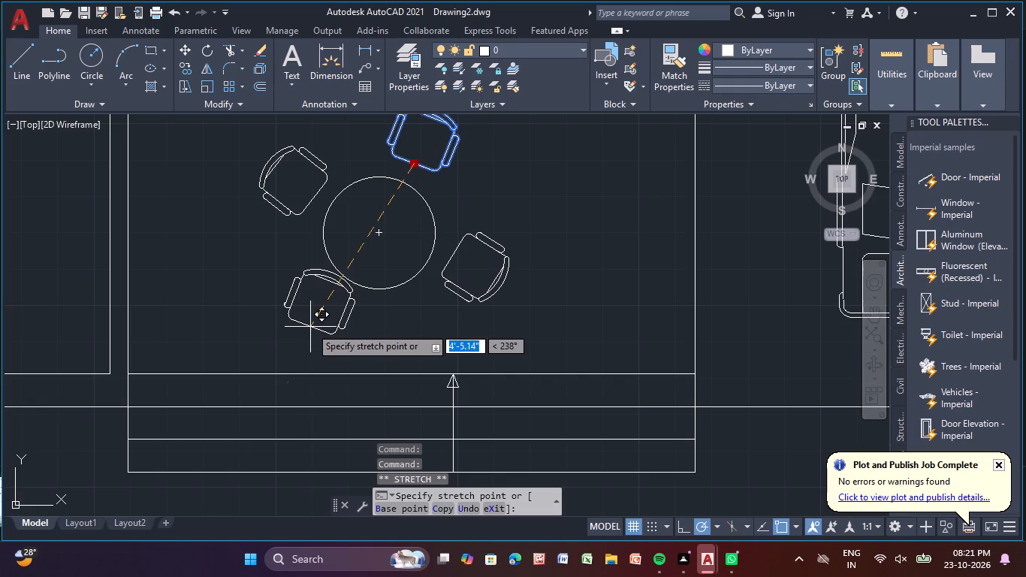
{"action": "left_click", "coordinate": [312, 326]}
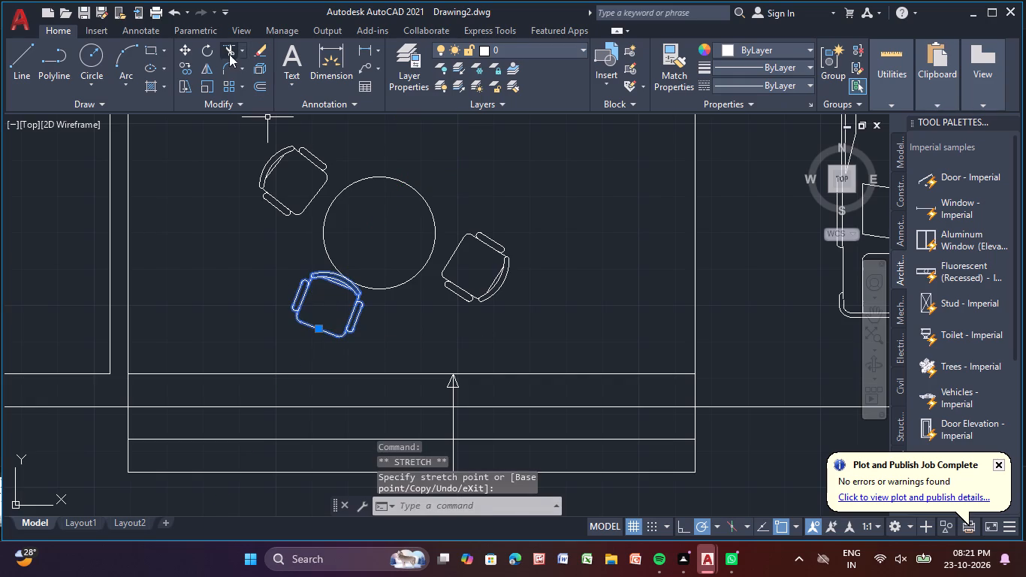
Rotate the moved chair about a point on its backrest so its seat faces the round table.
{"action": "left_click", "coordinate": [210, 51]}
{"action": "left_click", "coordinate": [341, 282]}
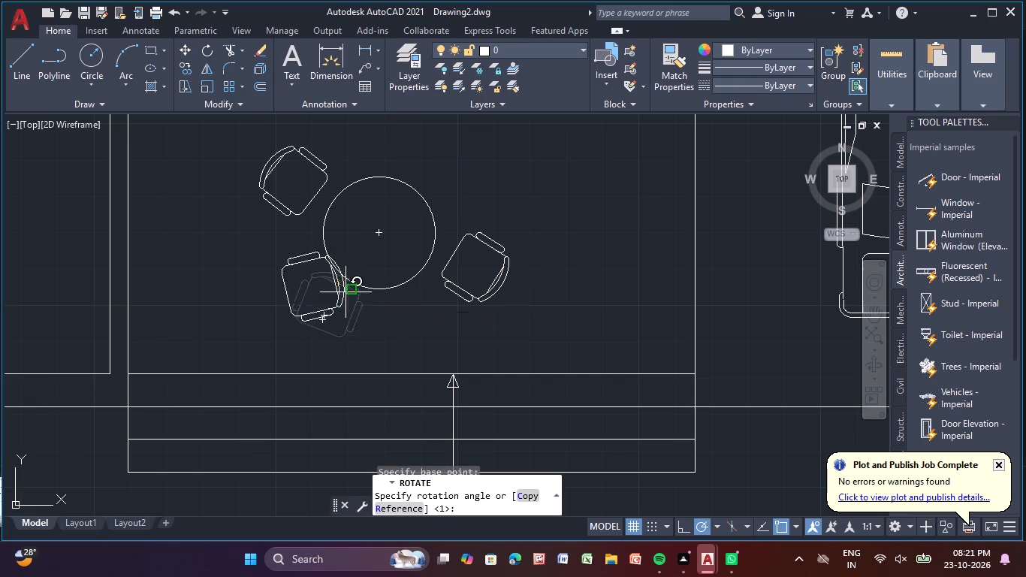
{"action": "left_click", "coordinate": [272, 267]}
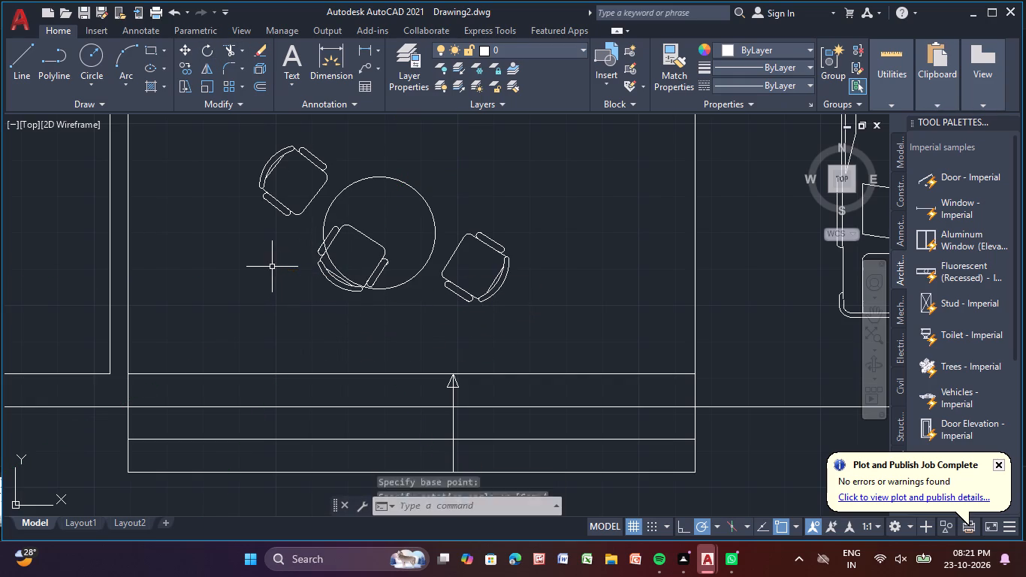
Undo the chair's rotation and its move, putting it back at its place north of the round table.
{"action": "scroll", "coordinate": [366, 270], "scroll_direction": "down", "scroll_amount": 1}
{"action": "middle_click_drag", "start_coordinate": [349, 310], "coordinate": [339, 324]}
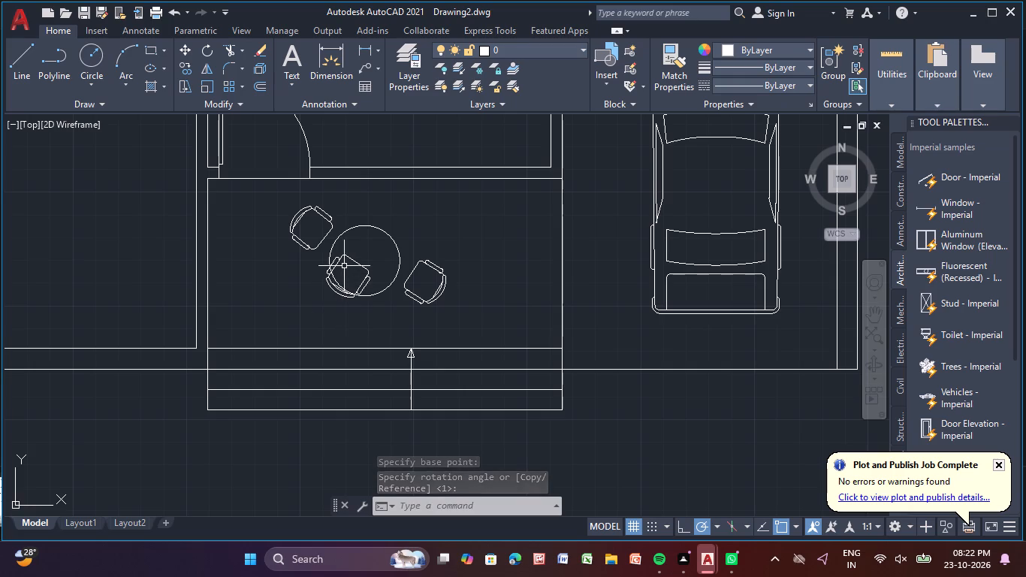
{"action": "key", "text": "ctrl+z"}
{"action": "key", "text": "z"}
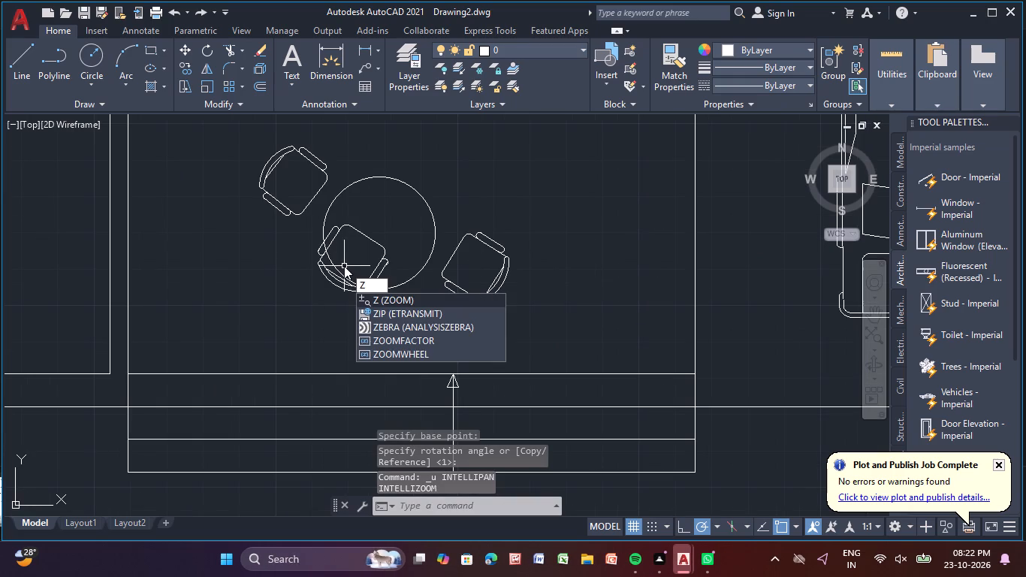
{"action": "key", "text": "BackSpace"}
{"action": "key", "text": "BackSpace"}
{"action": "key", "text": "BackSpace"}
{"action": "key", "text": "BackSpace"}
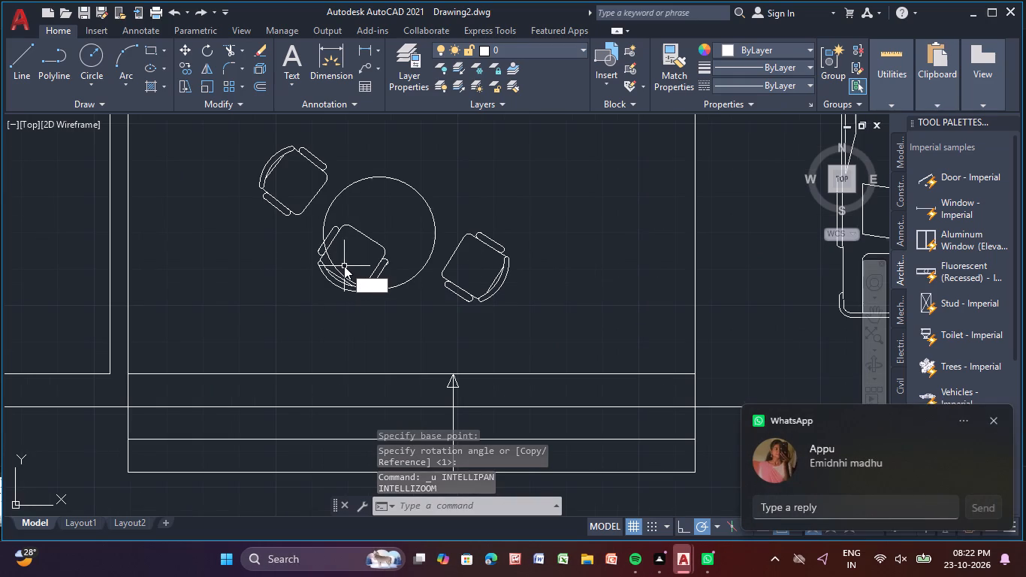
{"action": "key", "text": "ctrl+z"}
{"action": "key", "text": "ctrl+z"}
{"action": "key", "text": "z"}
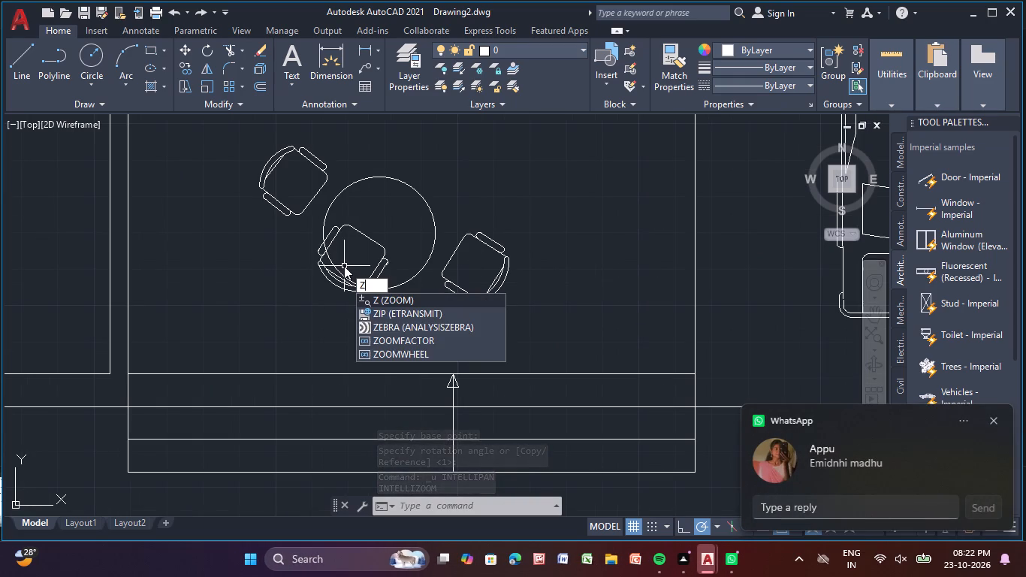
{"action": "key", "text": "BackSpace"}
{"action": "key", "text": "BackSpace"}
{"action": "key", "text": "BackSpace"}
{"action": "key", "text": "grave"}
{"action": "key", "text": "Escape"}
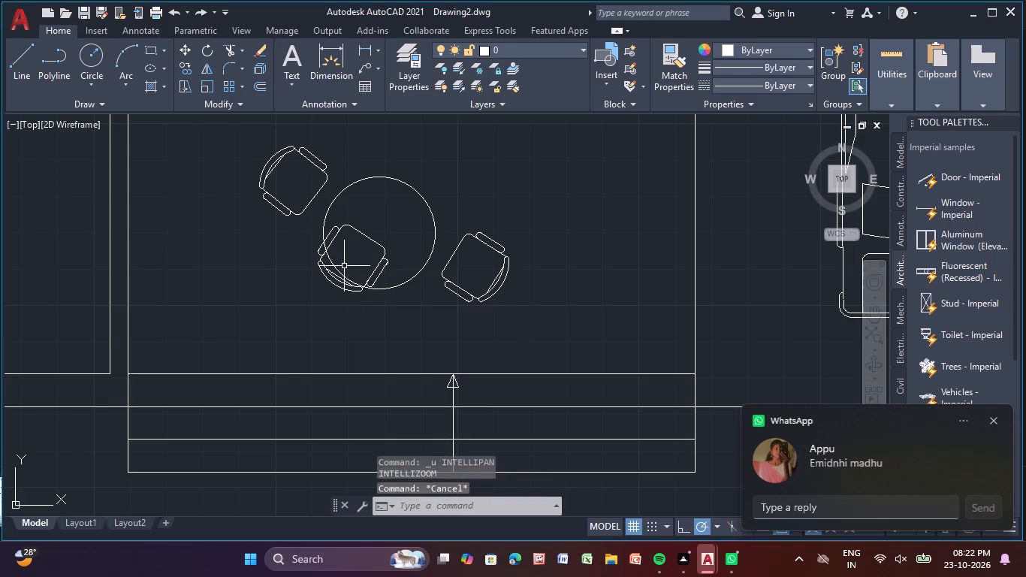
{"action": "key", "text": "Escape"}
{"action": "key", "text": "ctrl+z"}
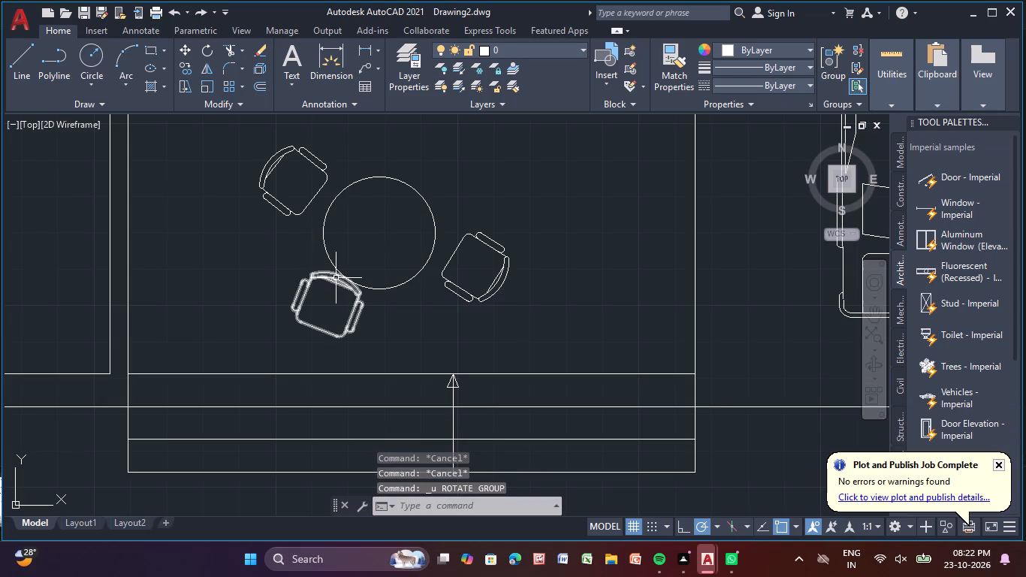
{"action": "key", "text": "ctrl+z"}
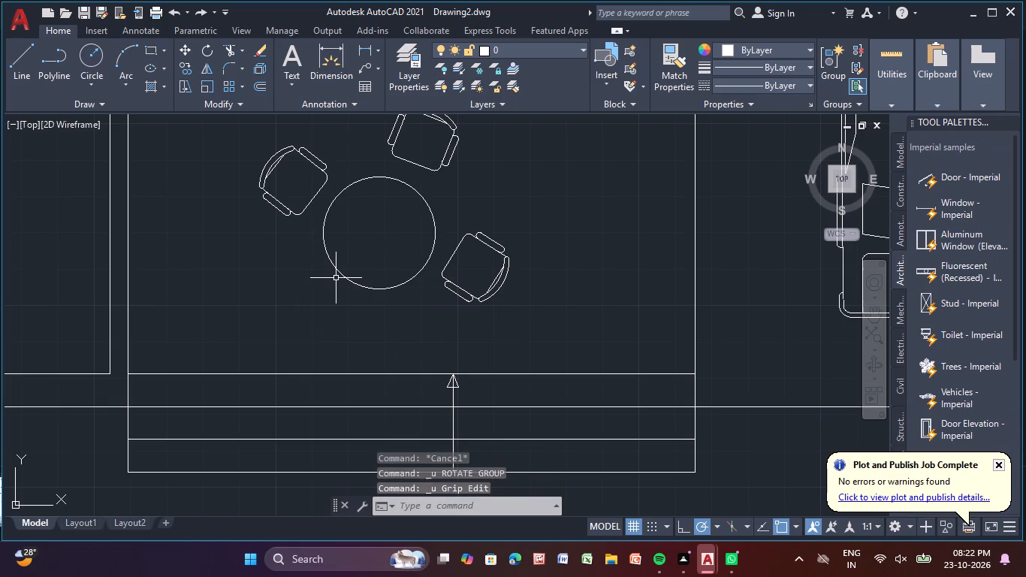
Copy the north chair about 4'-9" southwest, to the empty spot on the opposite side of the round table.
{"action": "left_click", "coordinate": [424, 165]}
{"action": "left_click", "coordinate": [184, 68]}
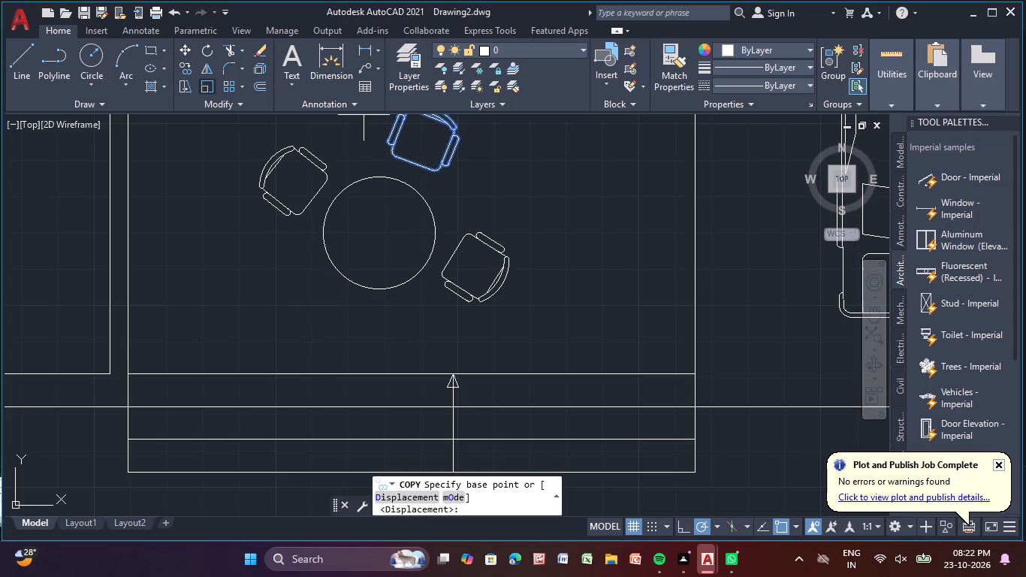
{"action": "left_click", "coordinate": [409, 161]}
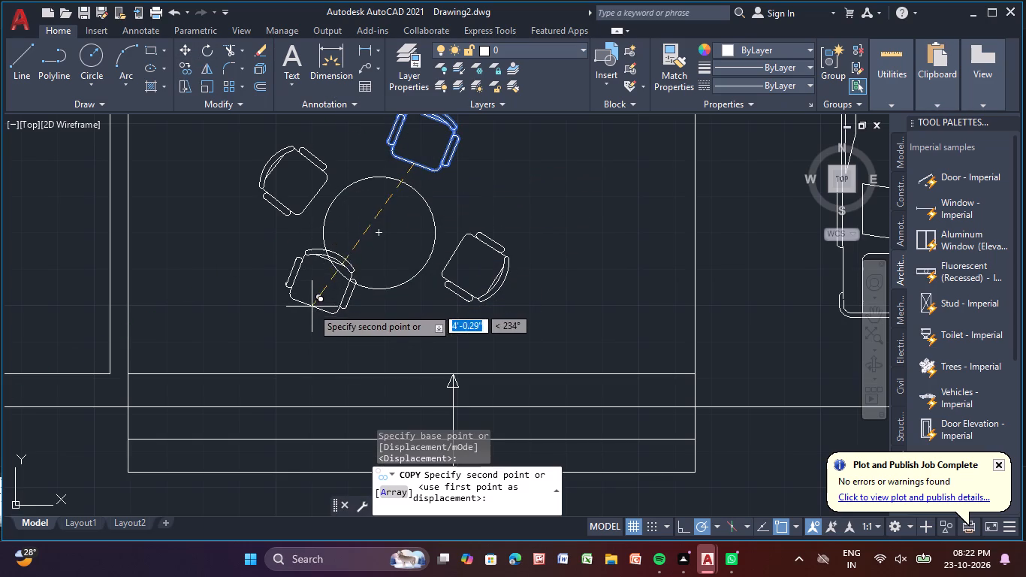
{"action": "left_click", "coordinate": [306, 340]}
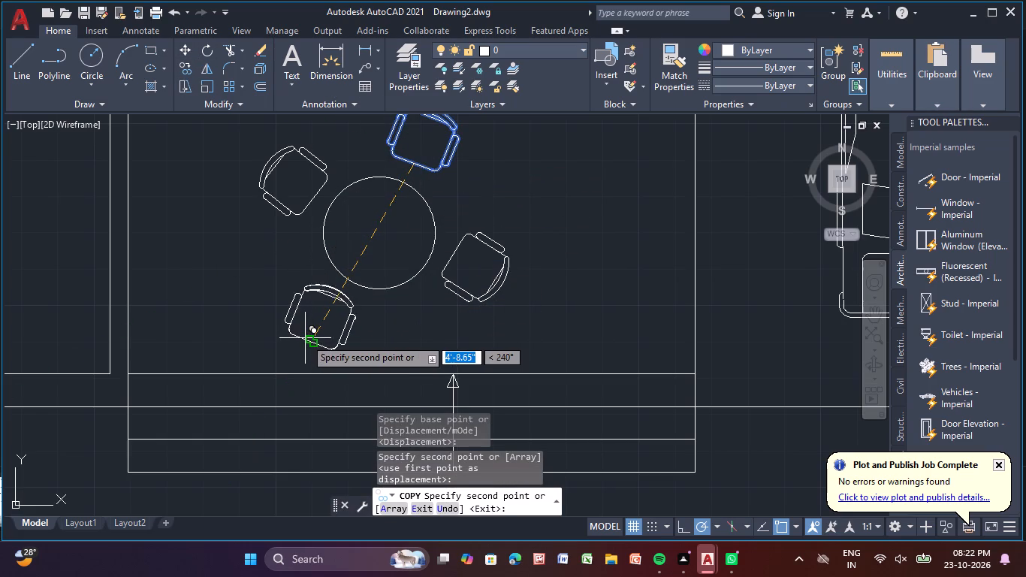
{"action": "key", "text": "Escape"}
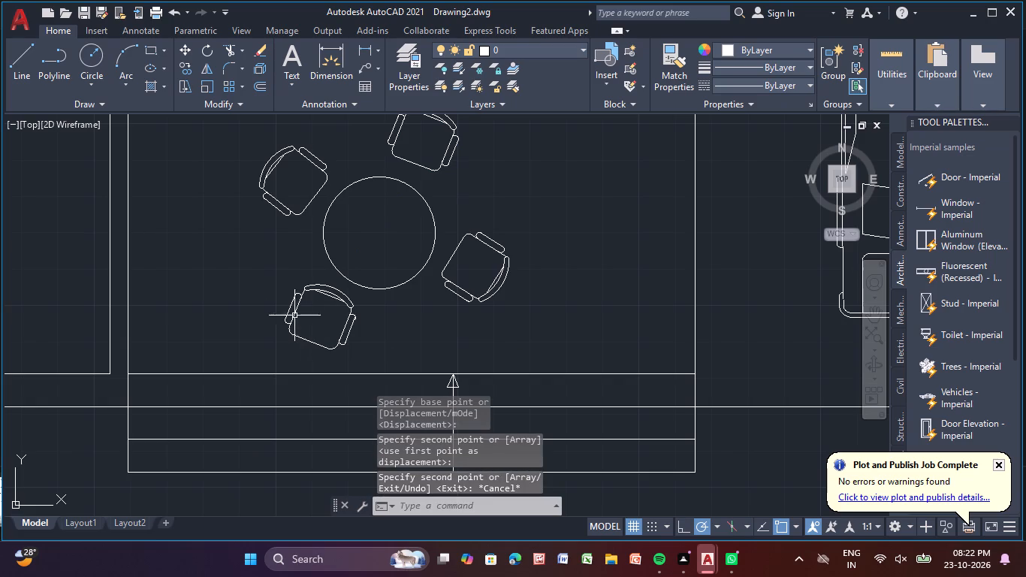
Rotate the copied southwest chair about a point on its backrest so its seat faces the round table.
{"action": "left_click", "coordinate": [206, 45]}
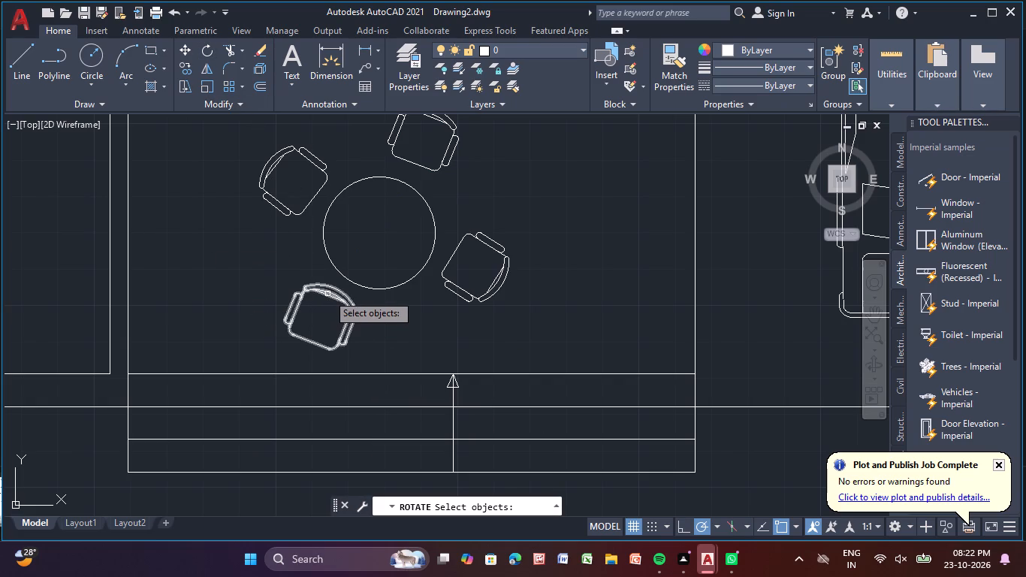
{"action": "left_click", "coordinate": [327, 294]}
{"action": "right_click", "coordinate": [327, 294]}
{"action": "left_click", "coordinate": [327, 294]}
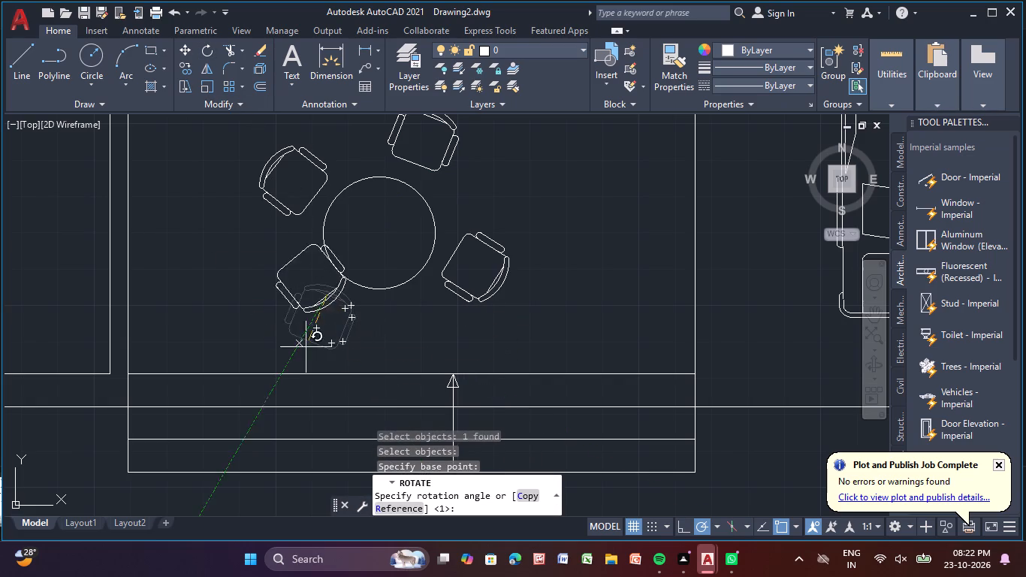
{"action": "left_click", "coordinate": [275, 275]}
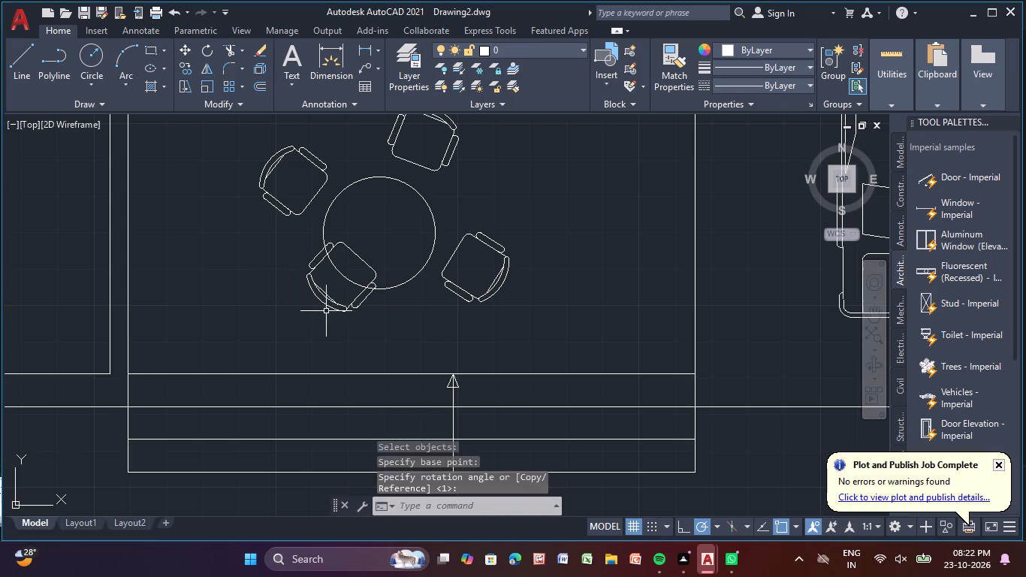
Move the rotated chair about 1'-1" south, off the tabletop and just outside the table's edge.
{"action": "left_click", "coordinate": [327, 307]}
{"action": "left_click", "coordinate": [359, 259]}
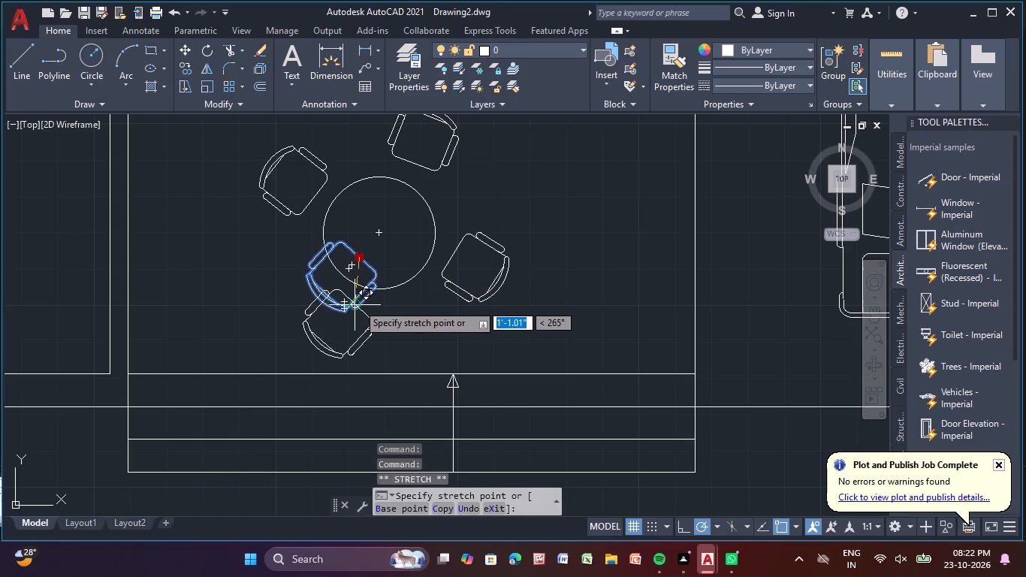
{"action": "left_click", "coordinate": [361, 303]}
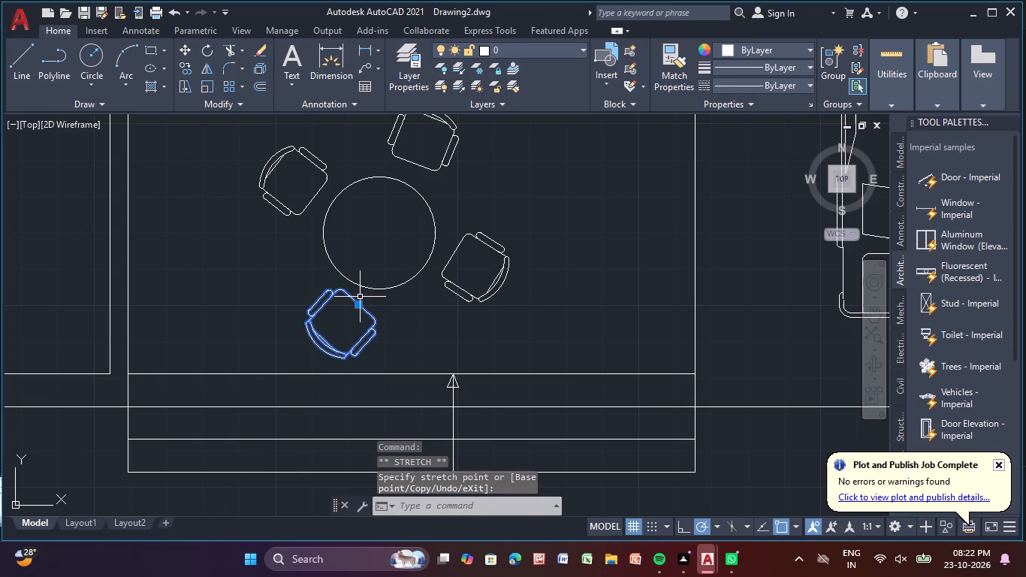
{"action": "key", "text": "Escape"}
Shift the southwest chair about 5" northwest along the round table's edge.
{"action": "scroll", "coordinate": [358, 310], "scroll_direction": "down", "scroll_amount": 1}
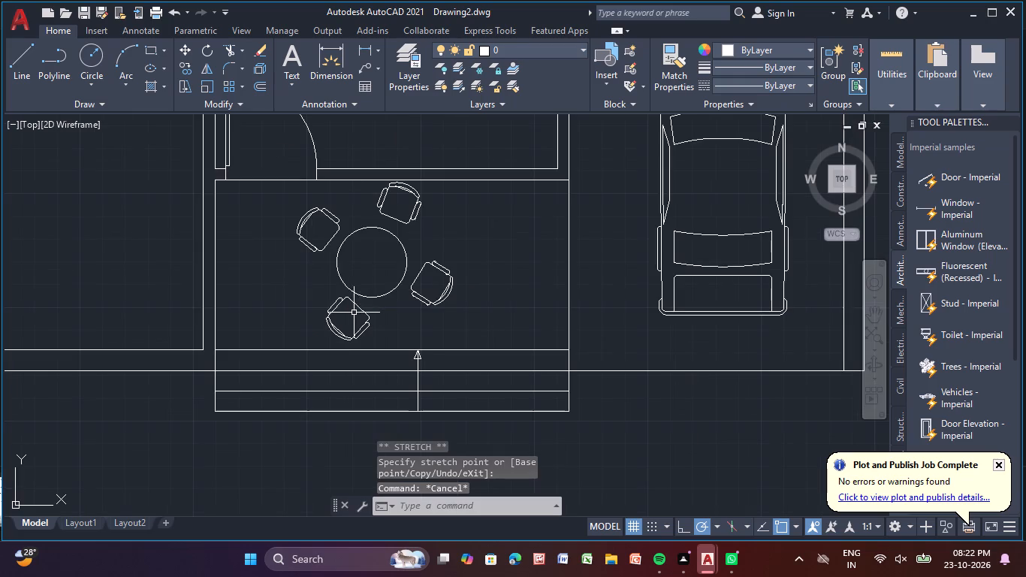
{"action": "scroll", "coordinate": [356, 310], "scroll_direction": "up", "scroll_amount": 1}
{"action": "left_click", "coordinate": [360, 308]}
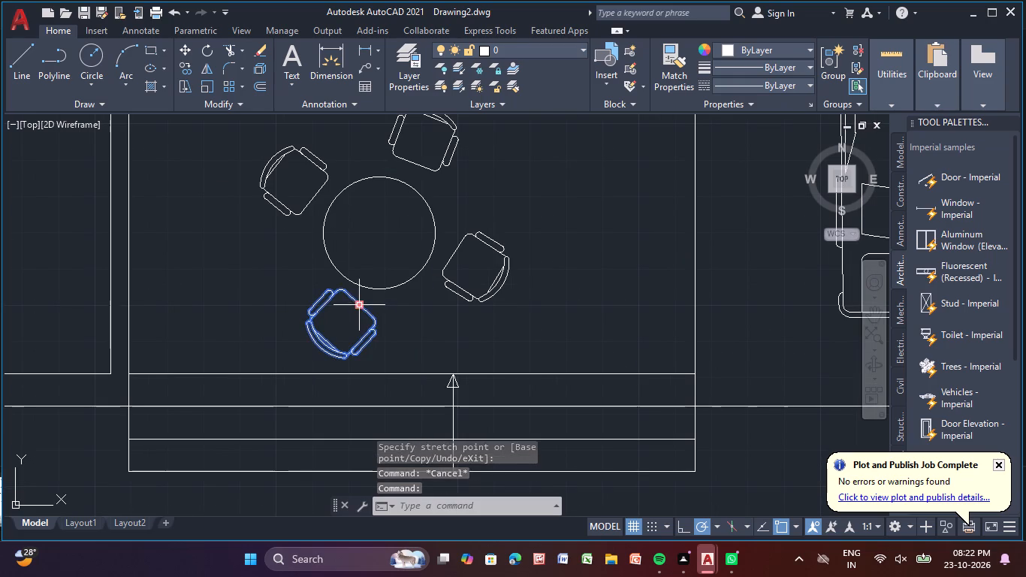
{"action": "left_click", "coordinate": [360, 307]}
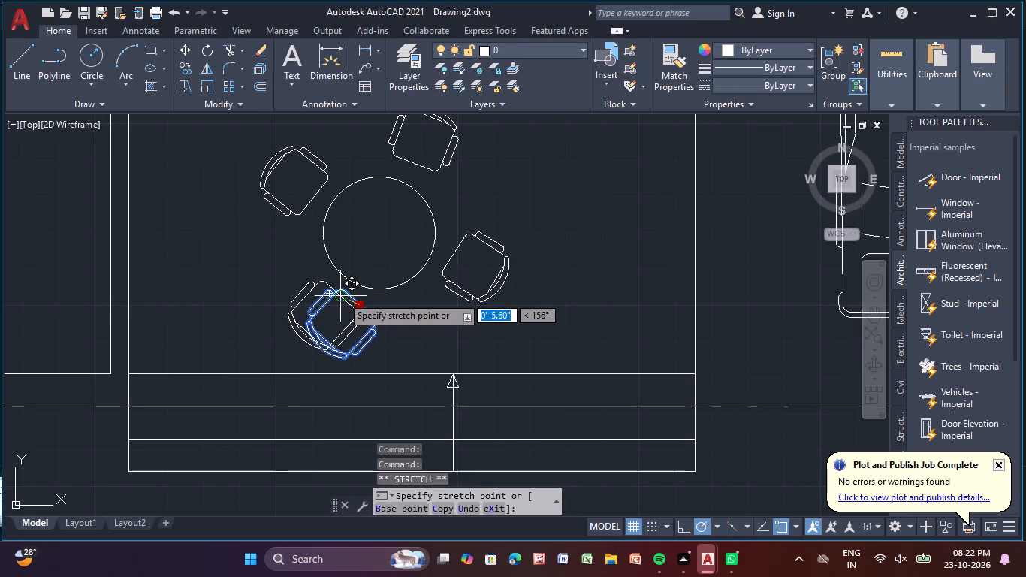
{"action": "left_click", "coordinate": [346, 295]}
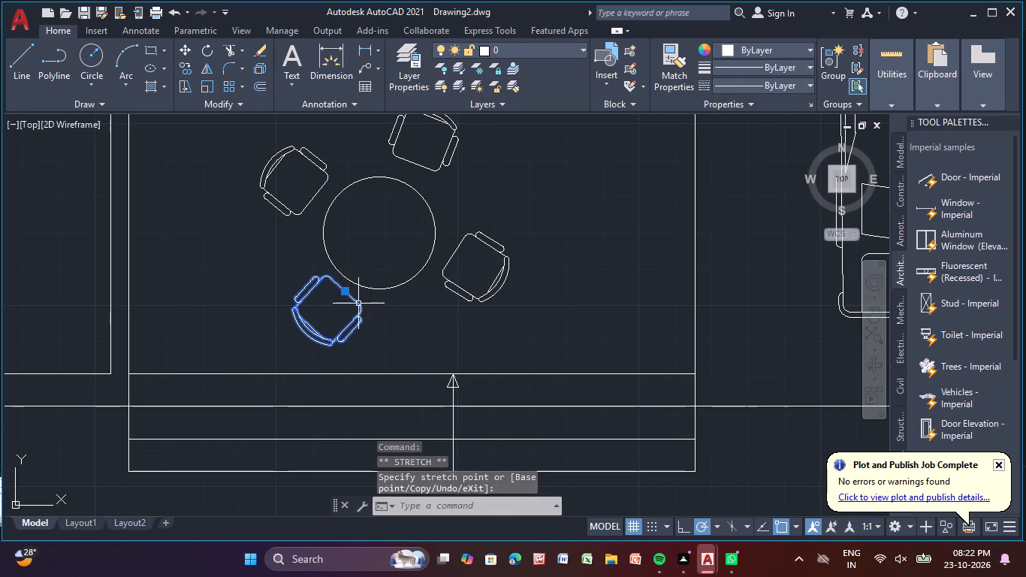
{"action": "key", "text": "Escape"}
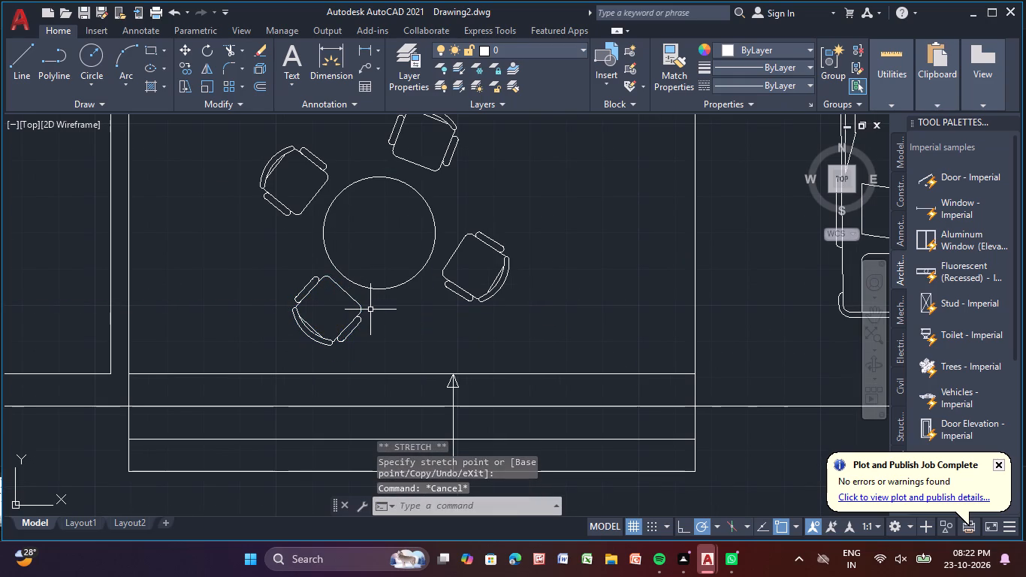
Move the northwest chair about 5" northeast along the round table's edge.
{"action": "left_click", "coordinate": [320, 190]}
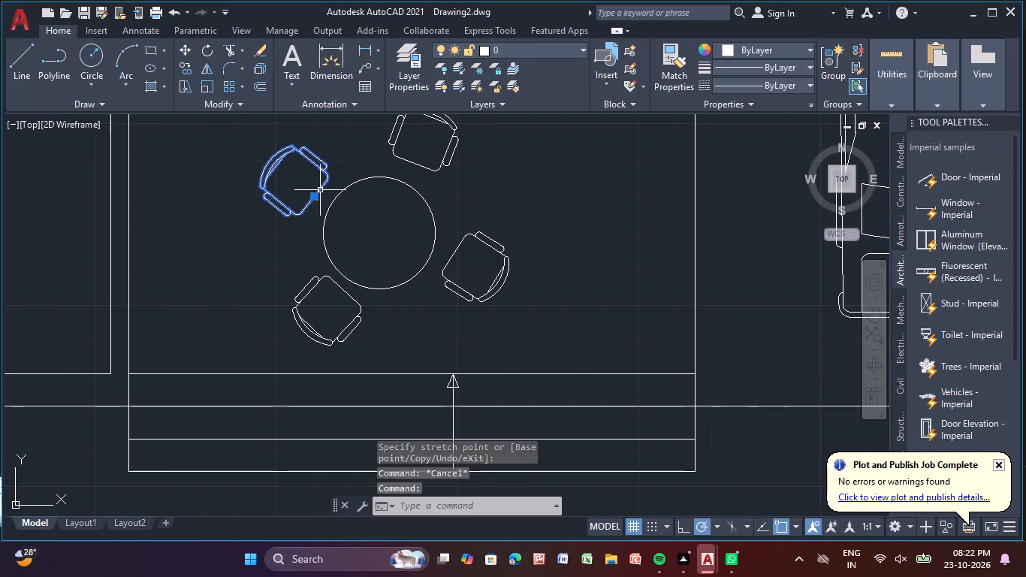
{"action": "left_click", "coordinate": [316, 197]}
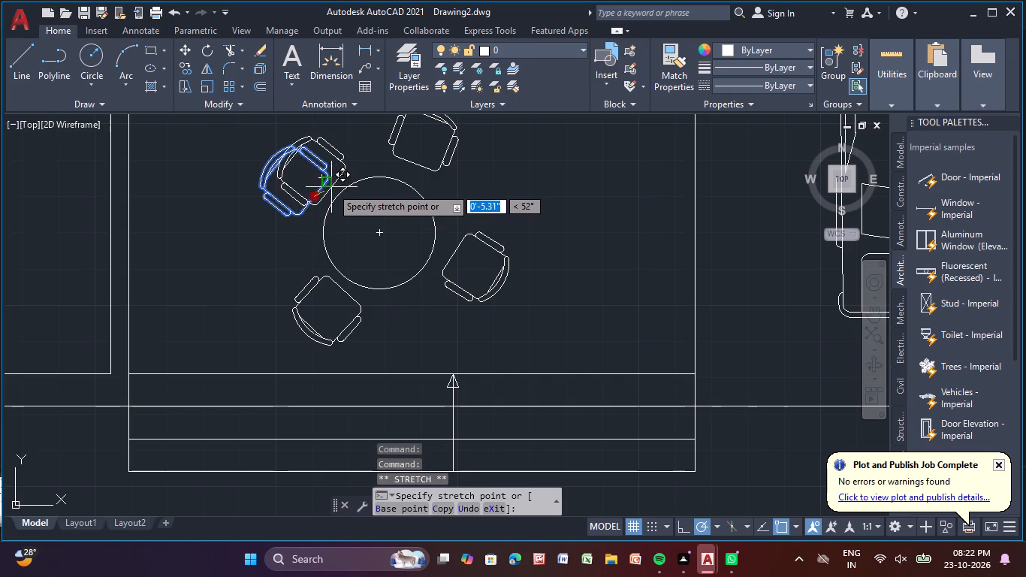
{"action": "left_click", "coordinate": [330, 185]}
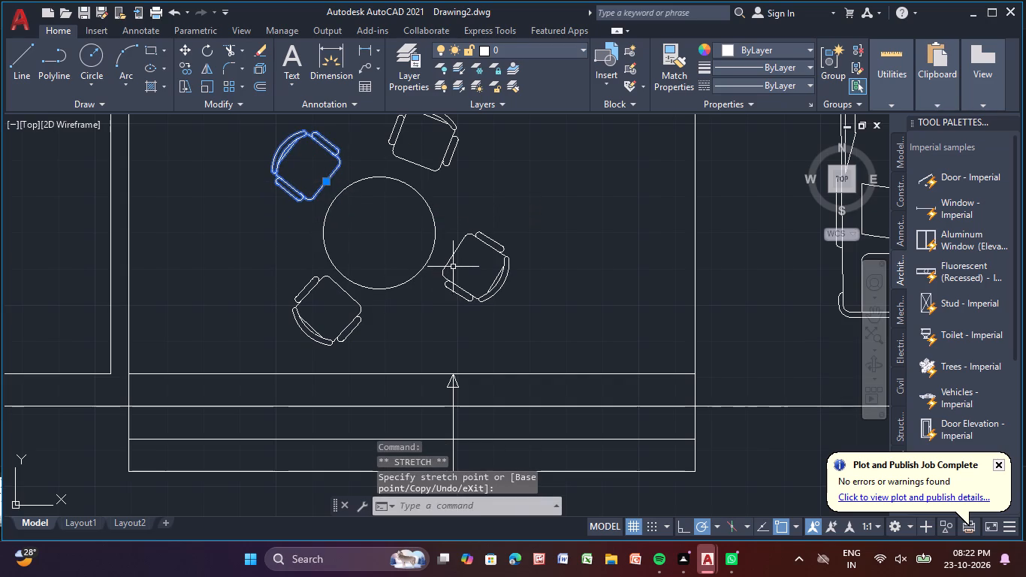
Move the east chair about 9" southwest so it sits southeast of the round table.
{"action": "left_click", "coordinate": [450, 258]}
{"action": "left_click", "coordinate": [451, 257]}
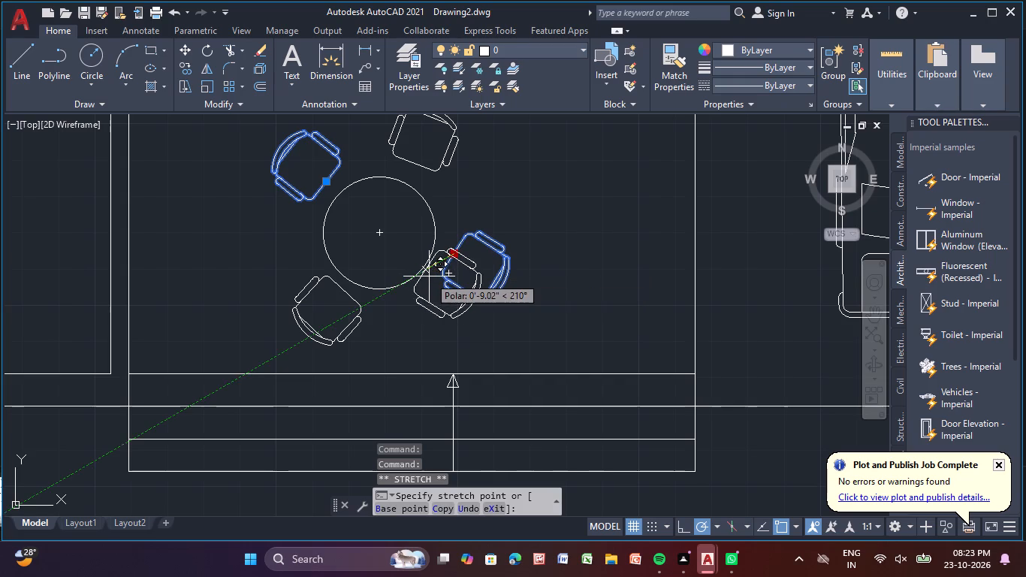
{"action": "left_click", "coordinate": [434, 276]}
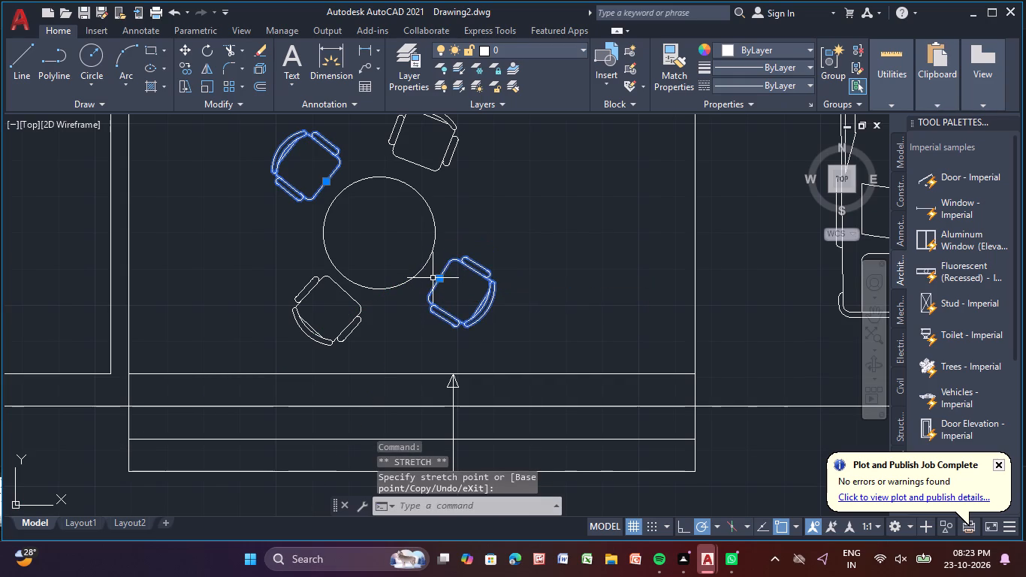
{"action": "key", "text": "Escape"}
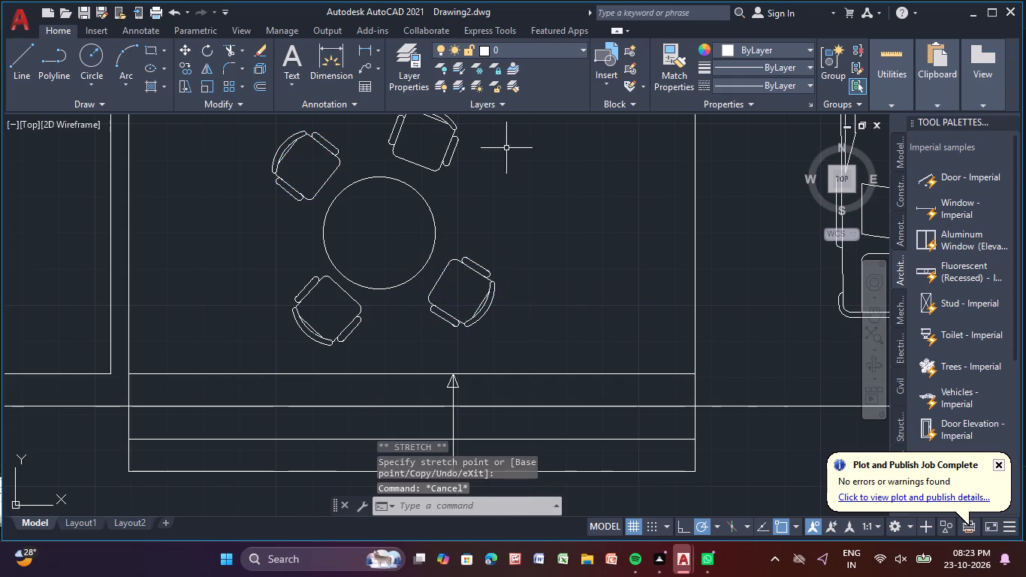
Shift the north chair slightly southeast to even out its spacing around the round table.
{"action": "left_click", "coordinate": [450, 146]}
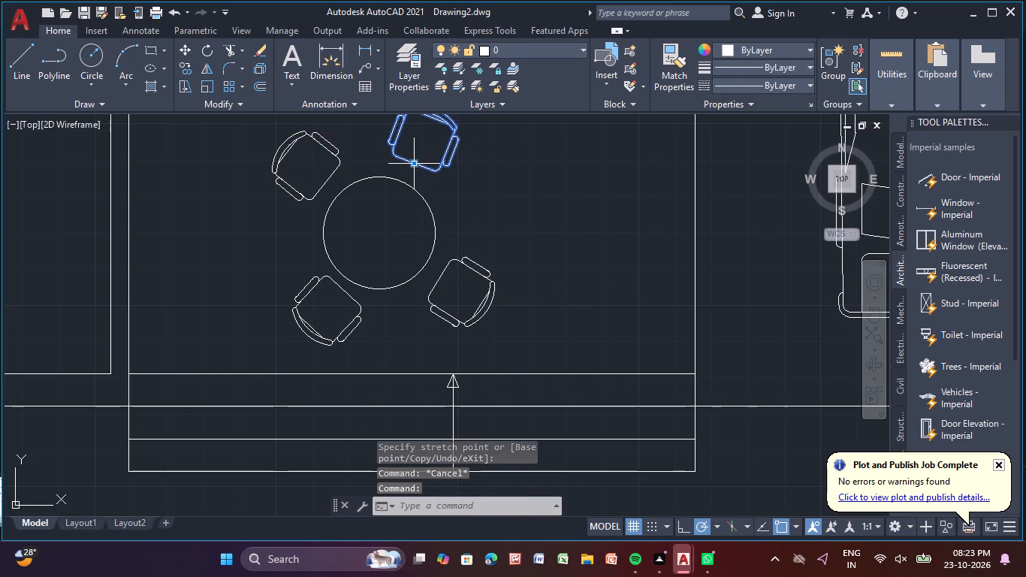
{"action": "left_click", "coordinate": [416, 164]}
{"action": "left_click", "coordinate": [425, 169]}
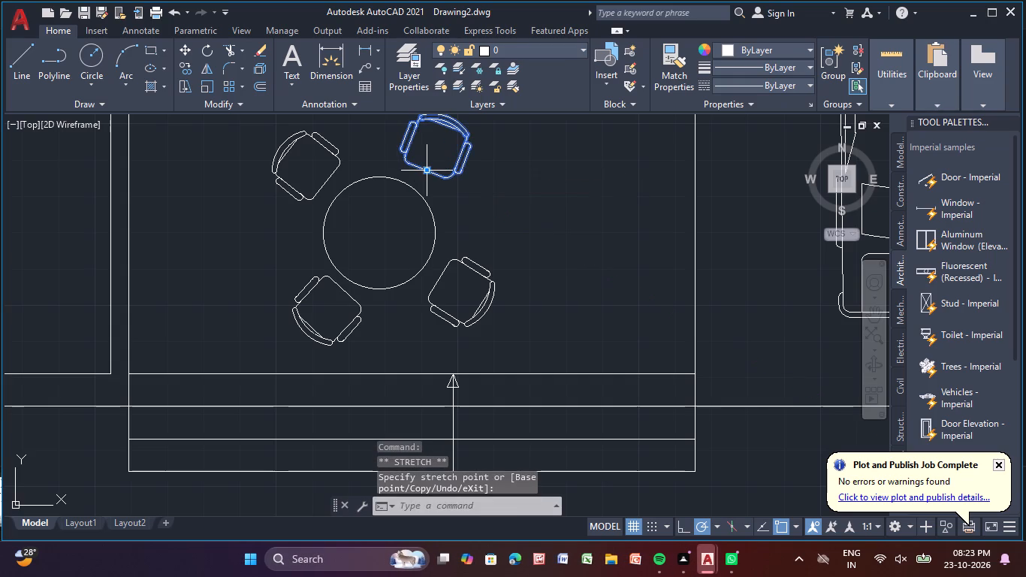
{"action": "key", "text": "Escape"}
With Ortho on, draw a window outline about 6'-5" long through the 9" thickness of the northwest bedroom's north wall.
{"action": "scroll", "coordinate": [424, 171], "scroll_direction": "down", "scroll_amount": 2}
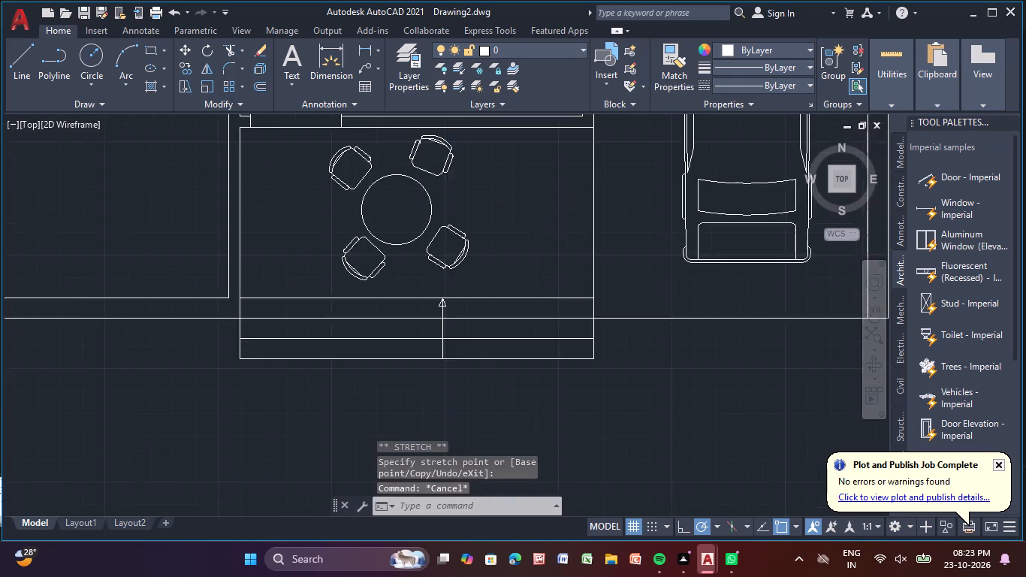
{"action": "middle_click_drag", "start_coordinate": [415, 204], "coordinate": [376, 340]}
{"action": "scroll", "coordinate": [386, 314], "scroll_direction": "down", "scroll_amount": 2}
{"action": "middle_click_drag", "start_coordinate": [387, 295], "coordinate": [385, 326]}
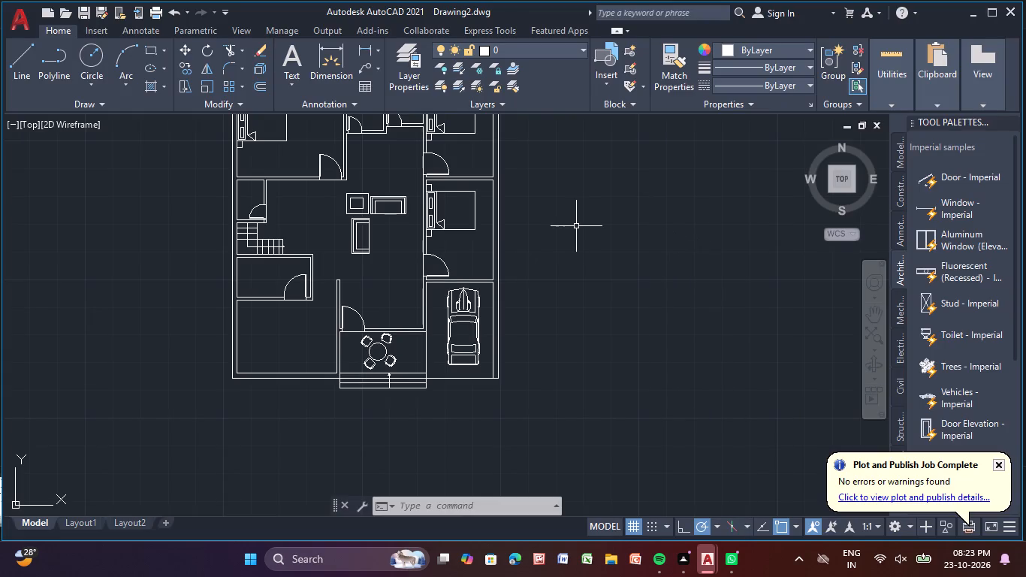
{"action": "middle_click_drag", "start_coordinate": [576, 226], "coordinate": [657, 307]}
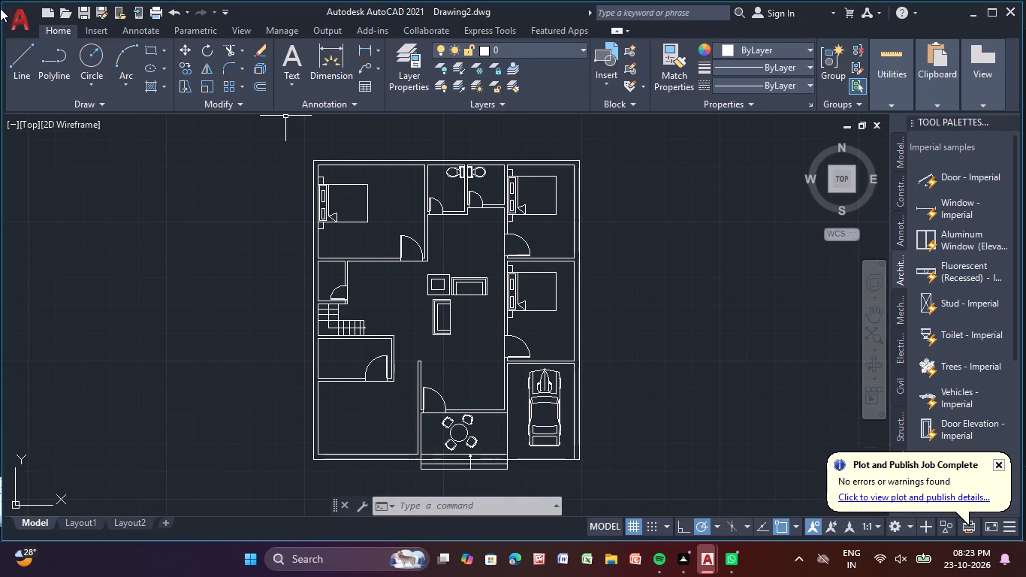
{"action": "left_click", "coordinate": [22, 73]}
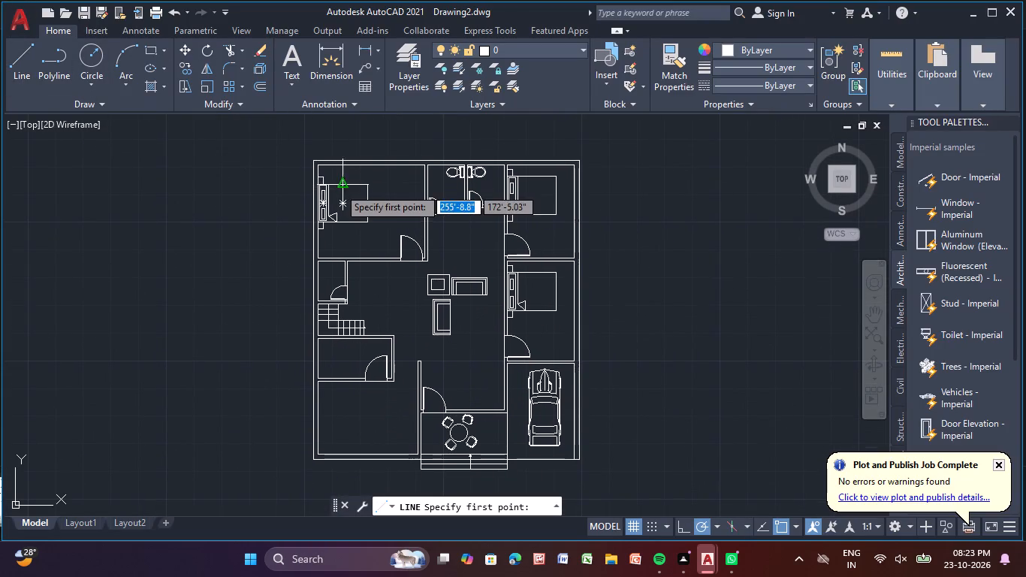
{"action": "middle_click_drag", "start_coordinate": [353, 177], "coordinate": [252, 197]}
{"action": "scroll", "coordinate": [251, 199], "scroll_direction": "up", "scroll_amount": 3}
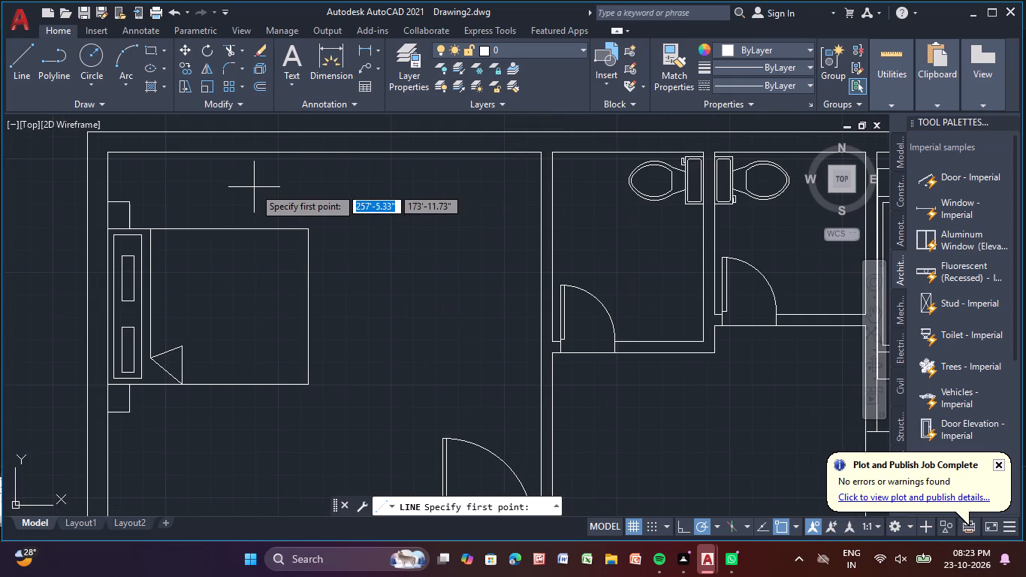
{"action": "middle_click_drag", "start_coordinate": [254, 187], "coordinate": [321, 265]}
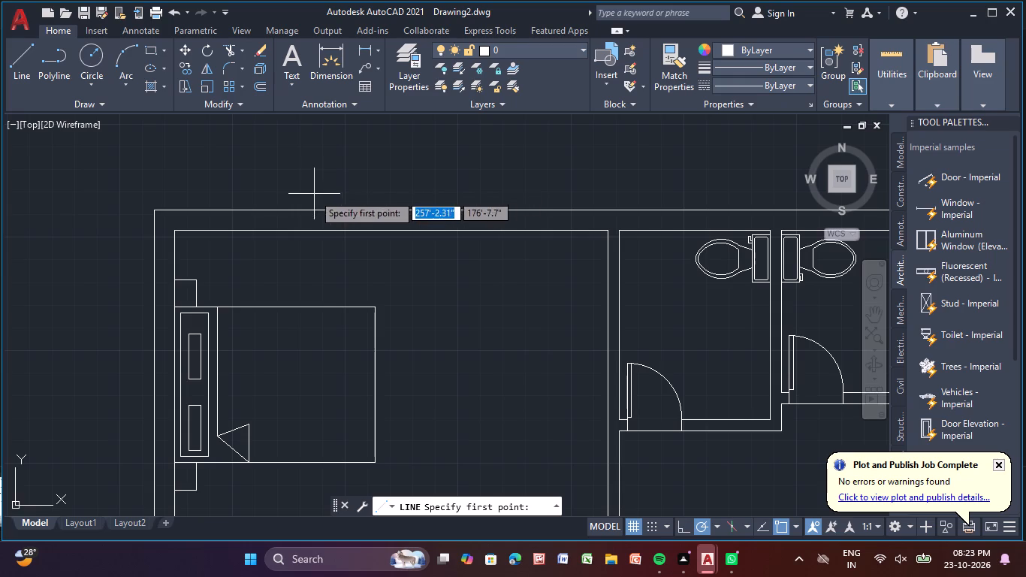
{"action": "left_click", "coordinate": [284, 211]}
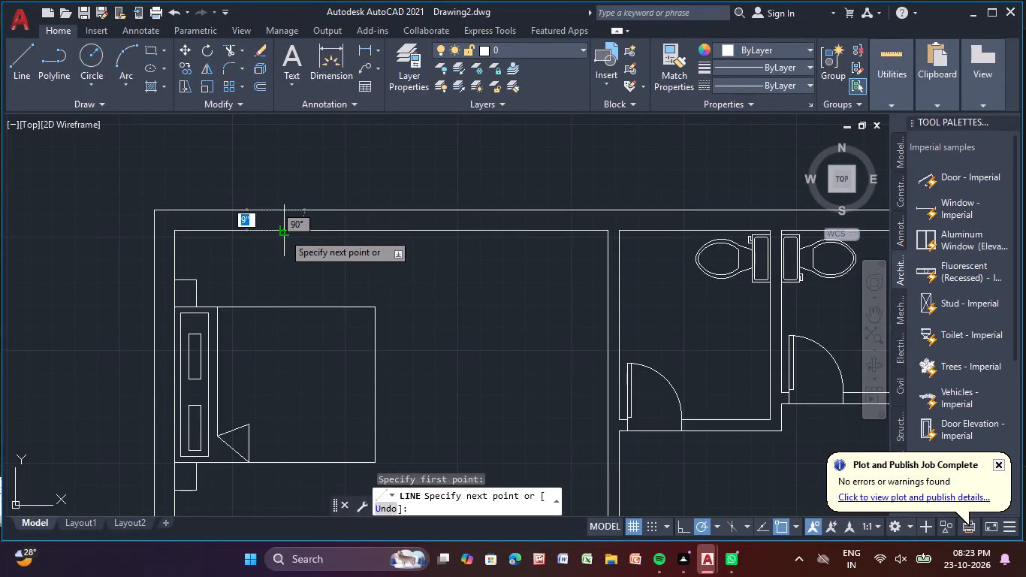
{"action": "left_click", "coordinate": [283, 233]}
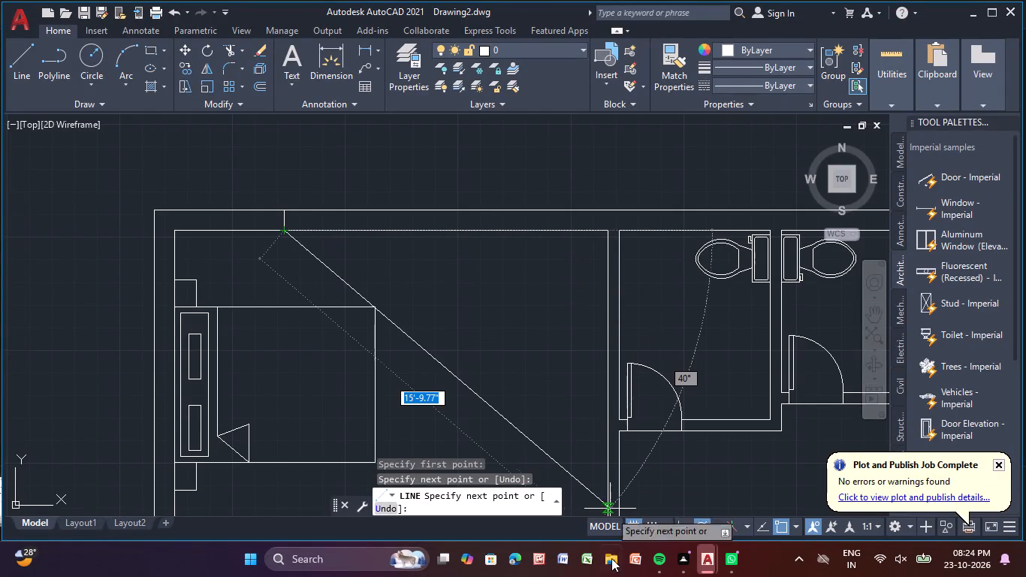
{"action": "left_click", "coordinate": [680, 524]}
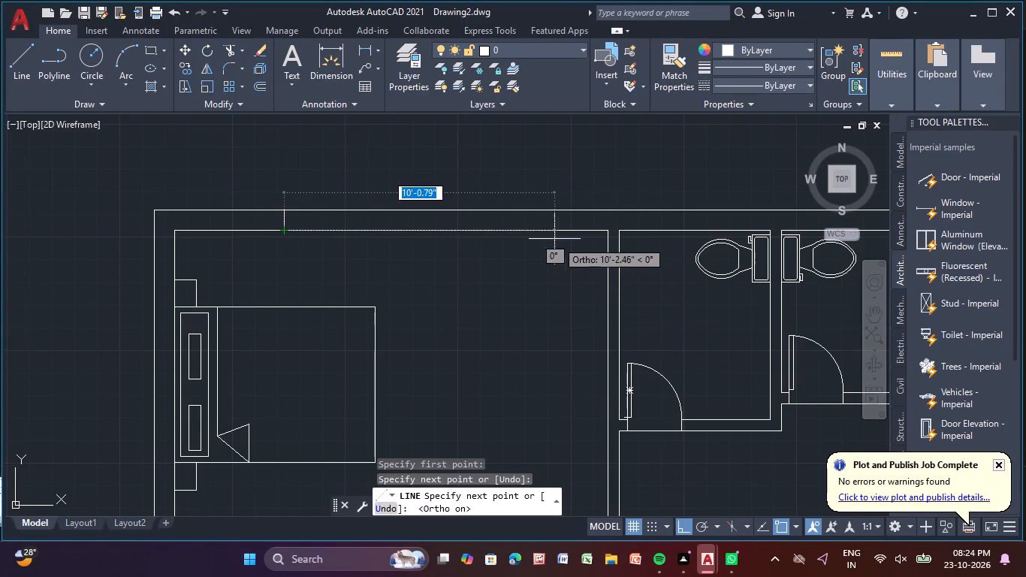
{"action": "left_click", "coordinate": [458, 230]}
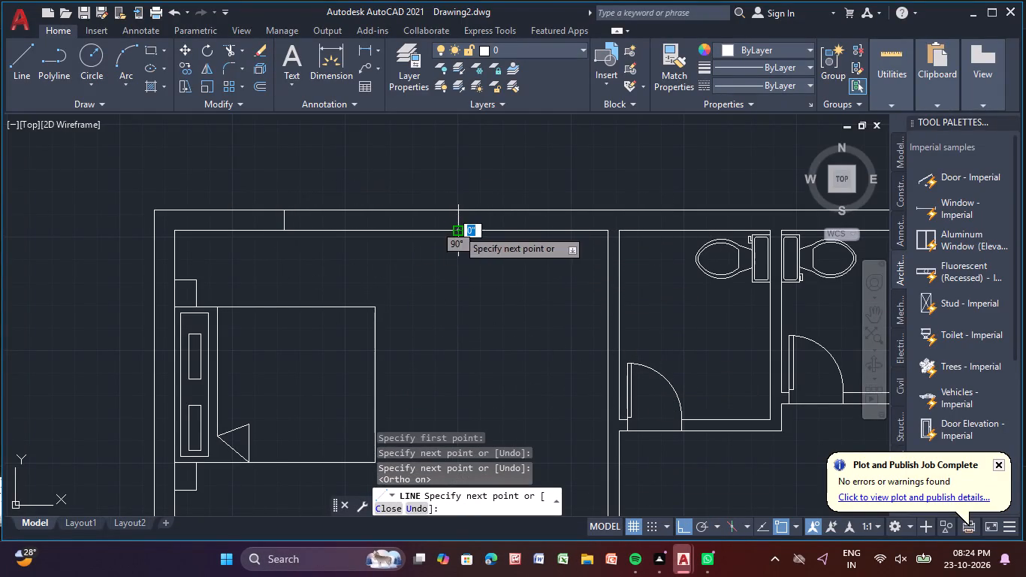
{"action": "left_click", "coordinate": [455, 210]}
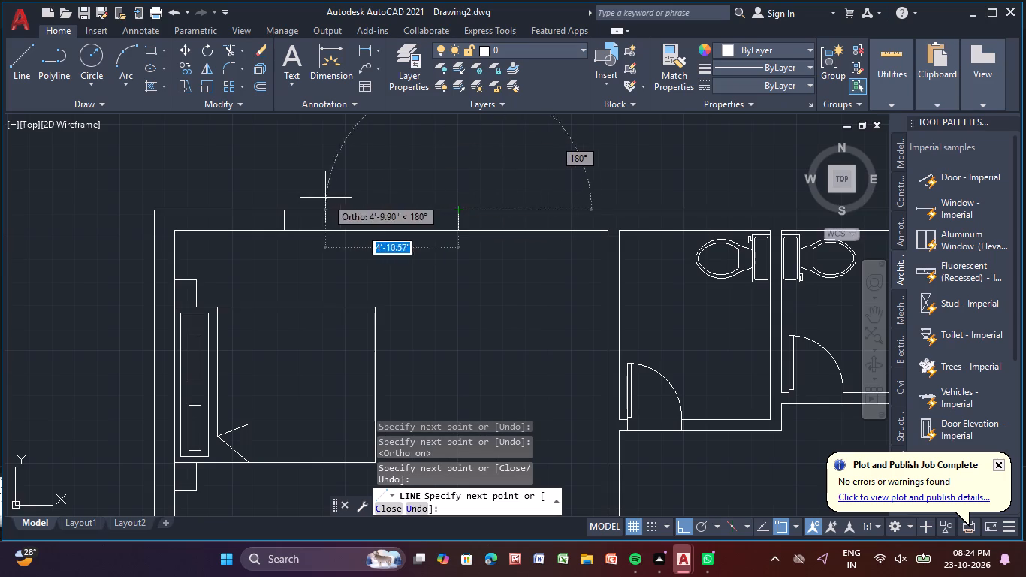
{"action": "left_click", "coordinate": [279, 211]}
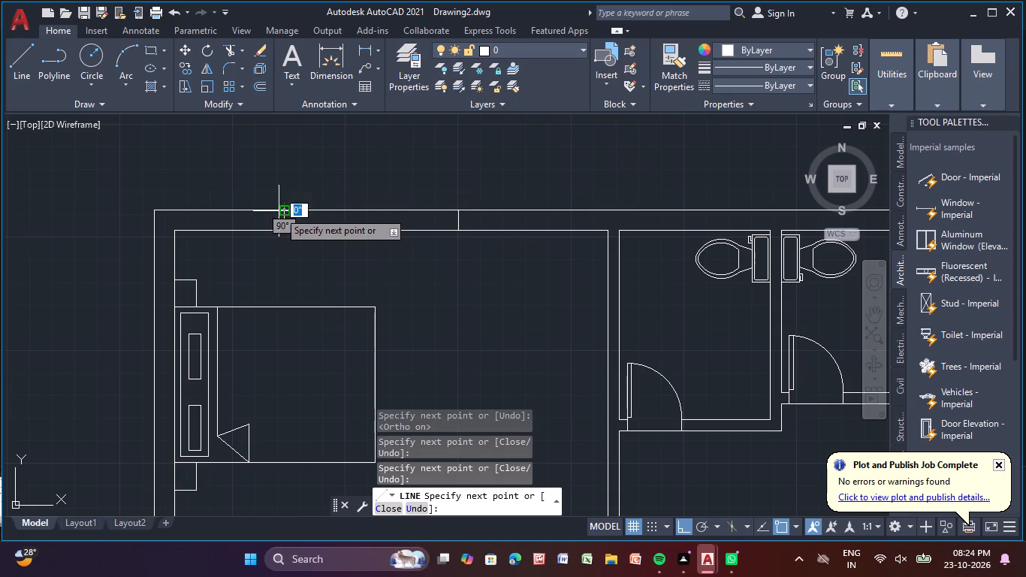
Draw the north window's centre line between the midpoints of its two end lines and finish the line.
{"action": "scroll", "coordinate": [288, 228], "scroll_direction": "up", "scroll_amount": 3}
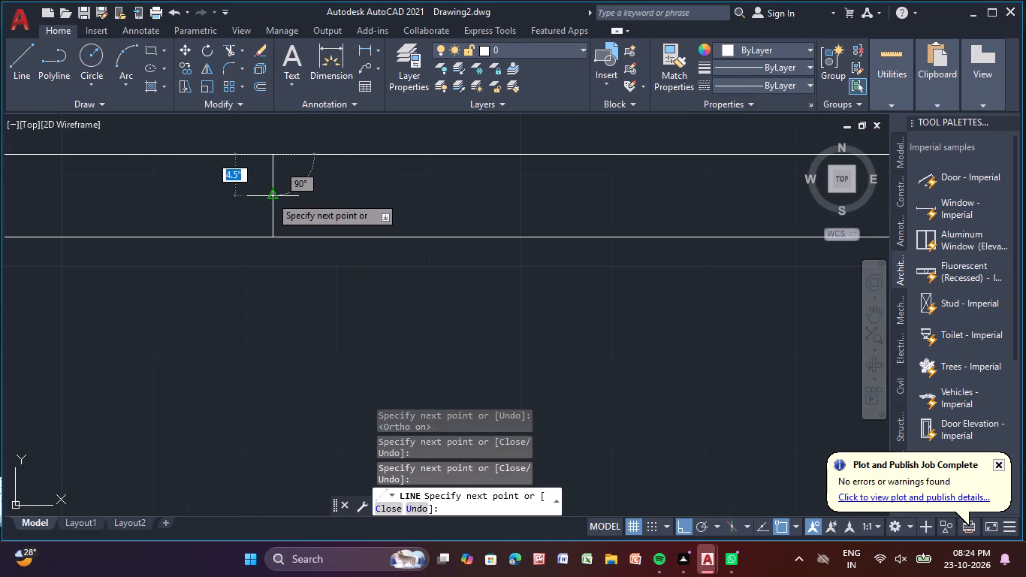
{"action": "left_click", "coordinate": [271, 195]}
{"action": "scroll", "coordinate": [659, 234], "scroll_direction": "down", "scroll_amount": 1}
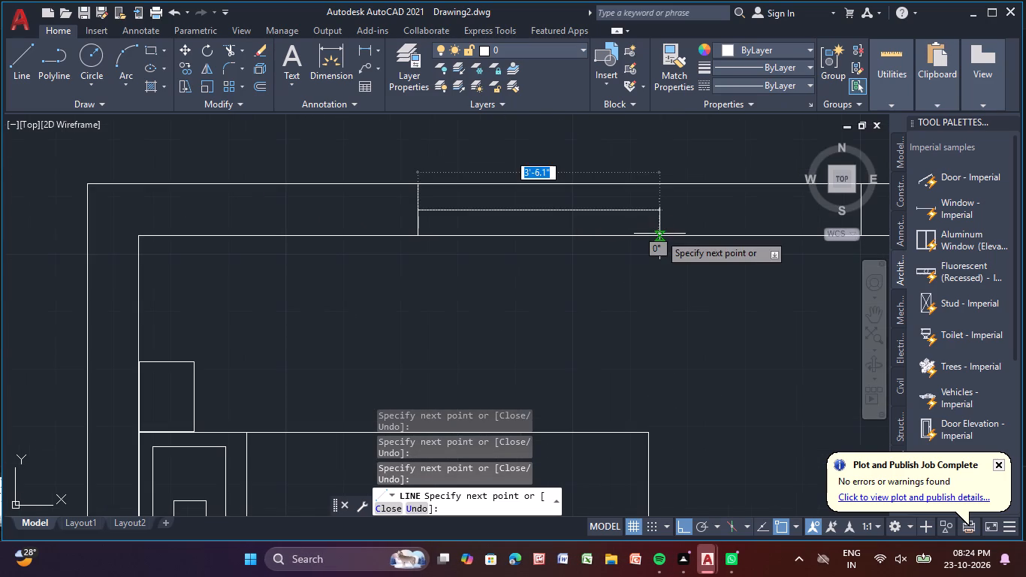
{"action": "middle_click_drag", "start_coordinate": [598, 237], "coordinate": [320, 248]}
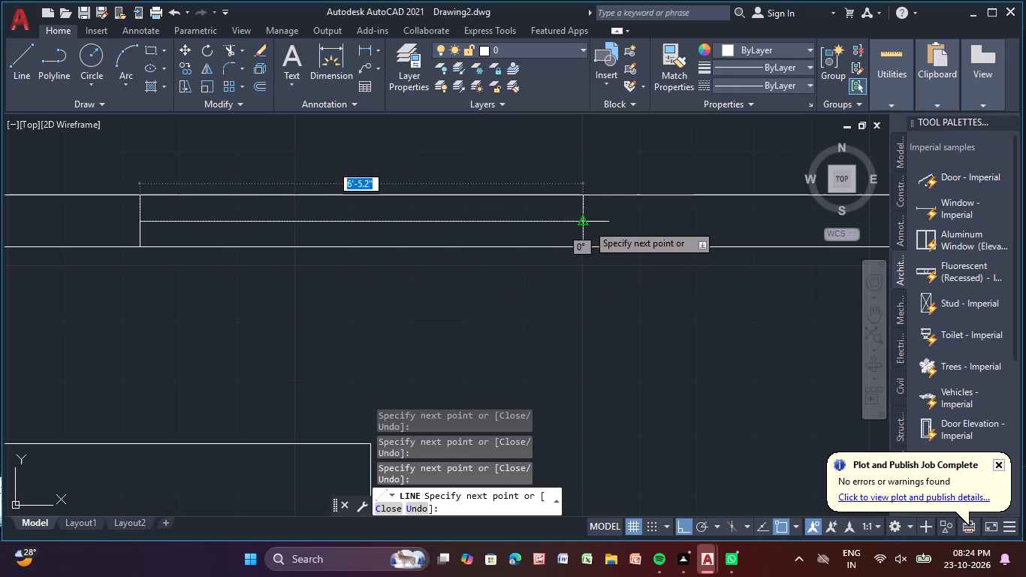
{"action": "left_click", "coordinate": [587, 222]}
{"action": "right_click", "coordinate": [629, 334]}
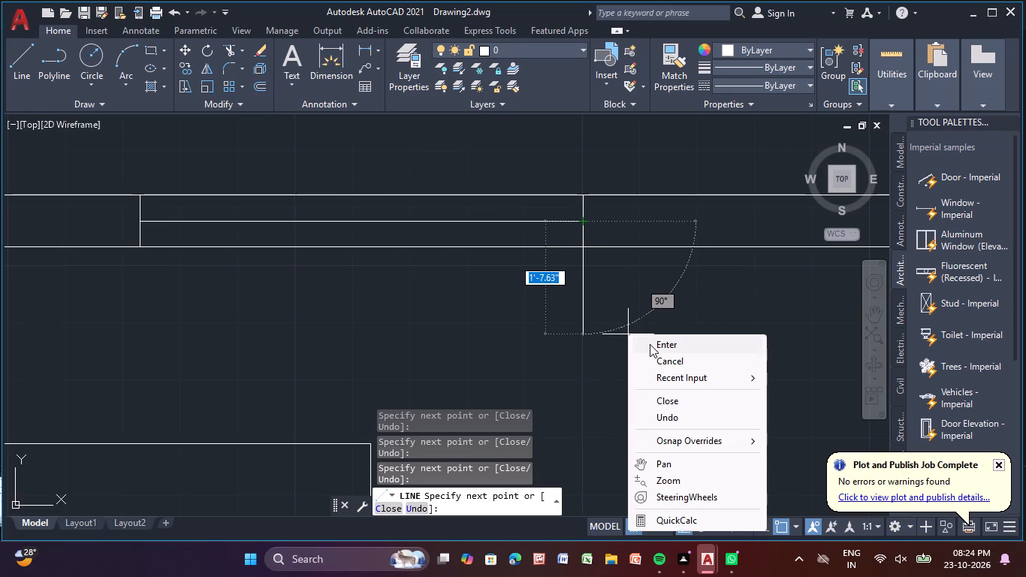
{"action": "left_click", "coordinate": [651, 344]}
Draw a window outline about 6'-4" long in the northwest bedroom's west wall, starting at the bed's north edge and running south.
{"action": "scroll", "coordinate": [413, 227], "scroll_direction": "down", "scroll_amount": 4}
{"action": "middle_click_drag", "start_coordinate": [423, 280], "coordinate": [436, 272]}
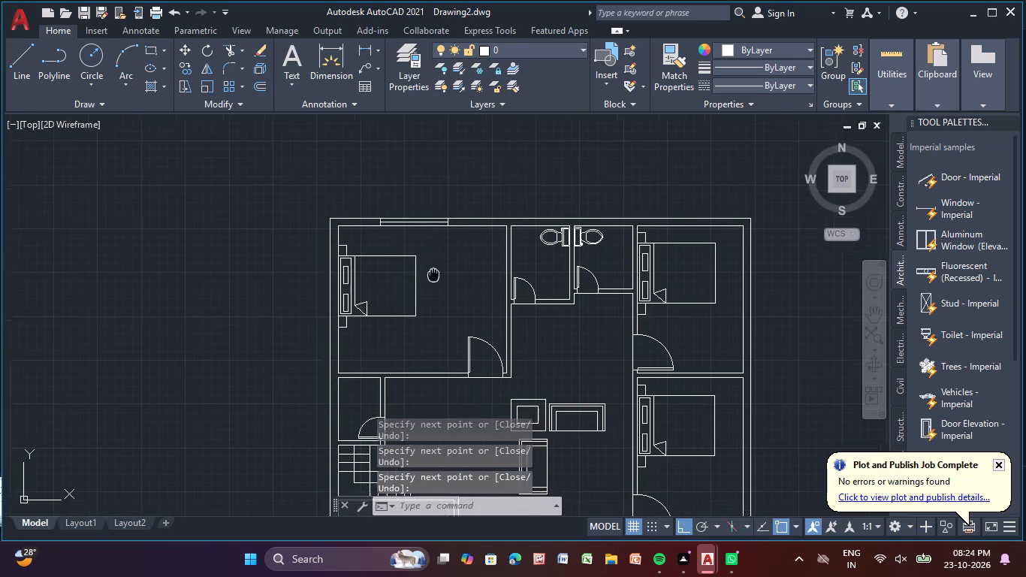
{"action": "middle_click_drag", "start_coordinate": [436, 272], "coordinate": [482, 231]}
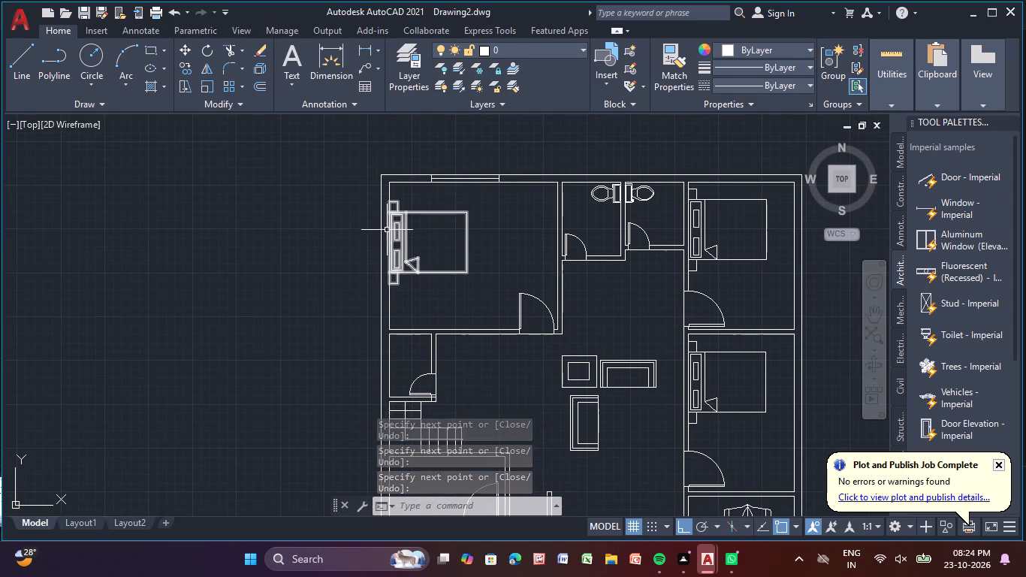
{"action": "scroll", "coordinate": [376, 213], "scroll_direction": "up", "scroll_amount": 2}
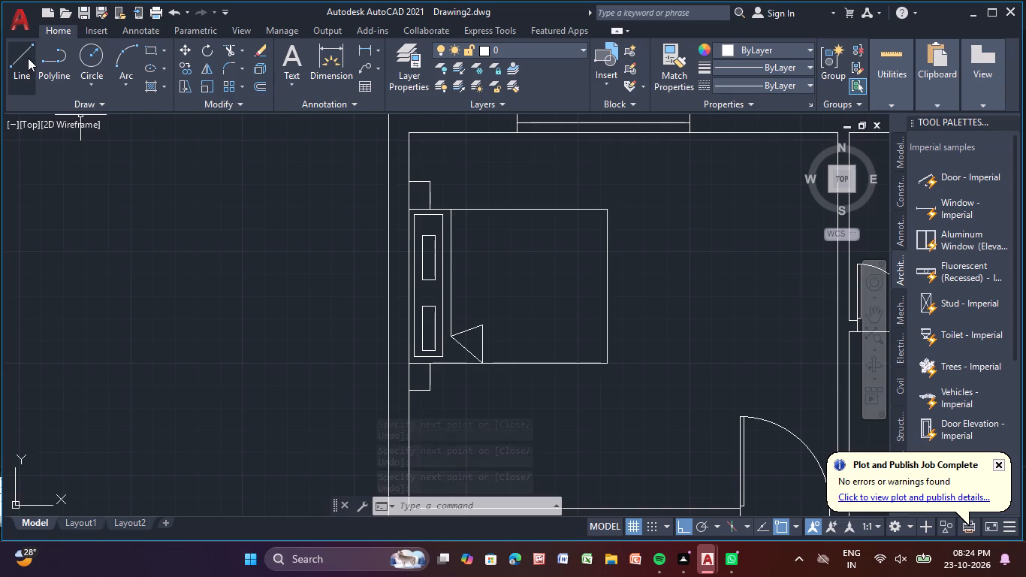
{"action": "left_click", "coordinate": [28, 55]}
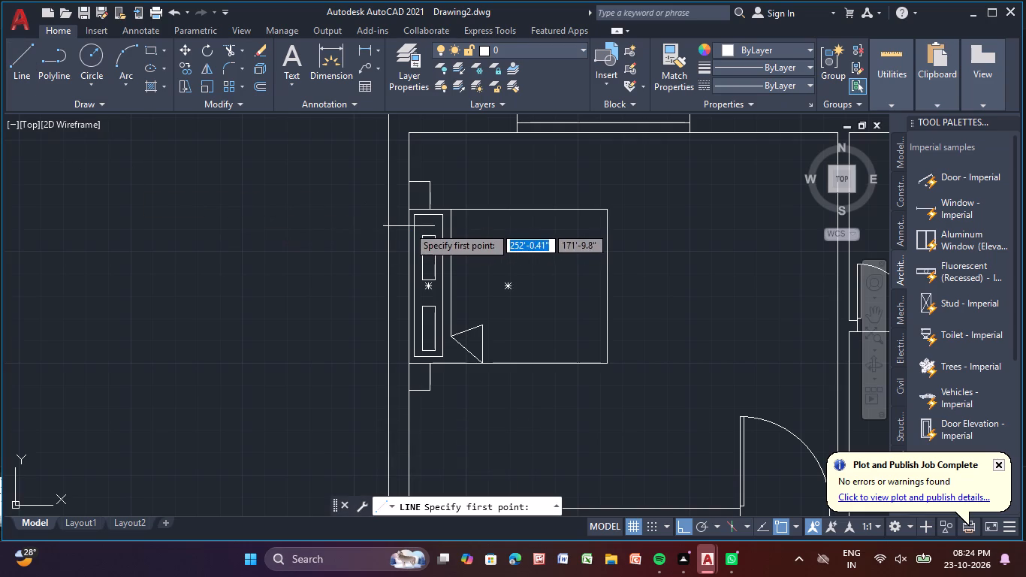
{"action": "middle_click_drag", "start_coordinate": [406, 234], "coordinate": [403, 251]}
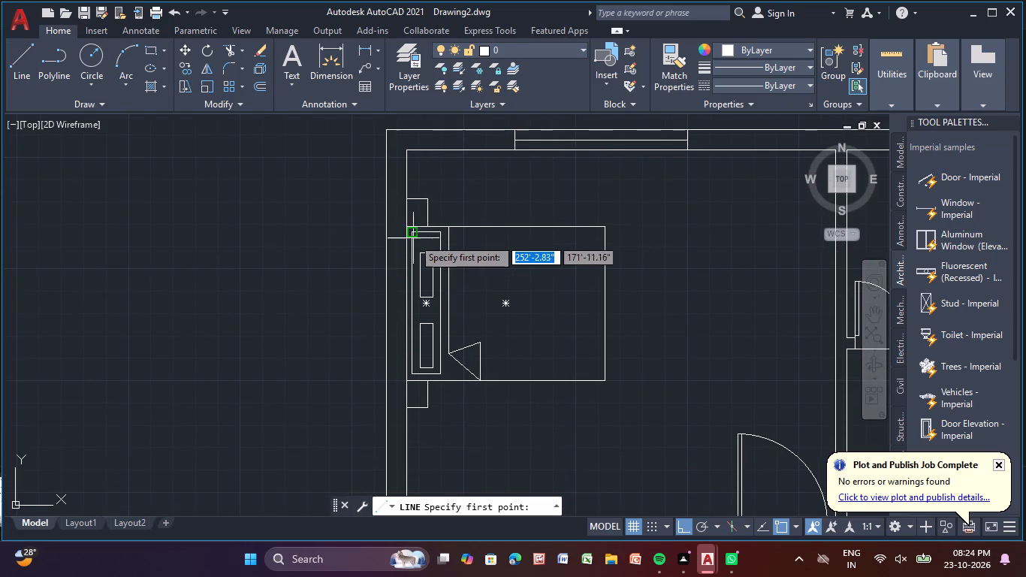
{"action": "scroll", "coordinate": [404, 226], "scroll_direction": "up", "scroll_amount": 2}
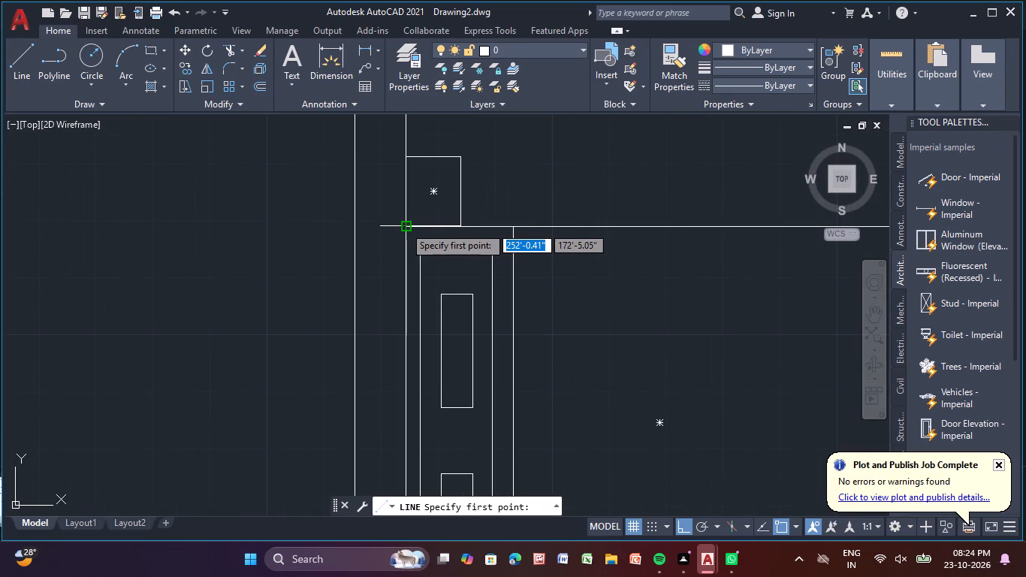
{"action": "scroll", "coordinate": [407, 206], "scroll_direction": "down", "scroll_amount": 1}
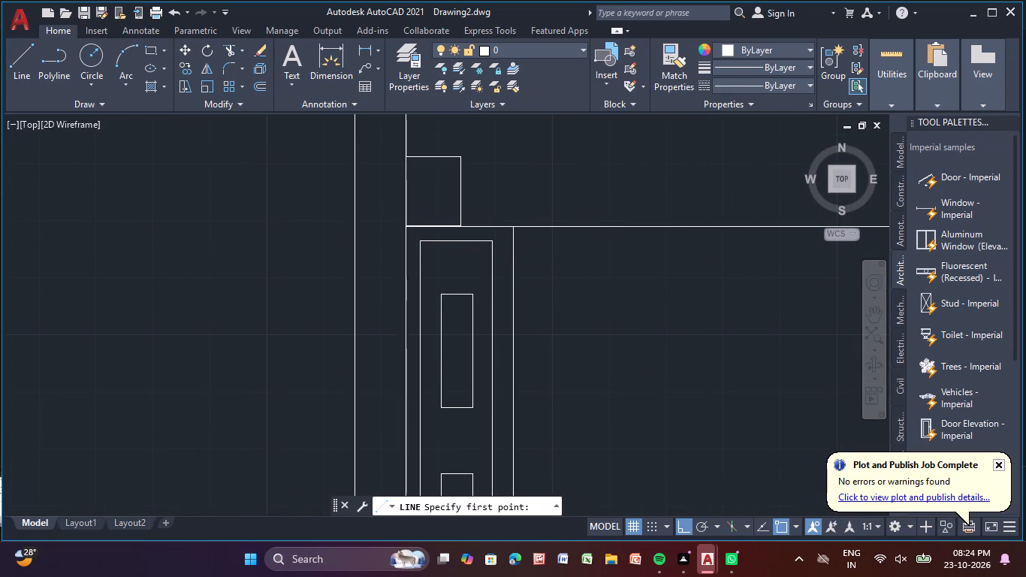
{"action": "left_click", "coordinate": [406, 221]}
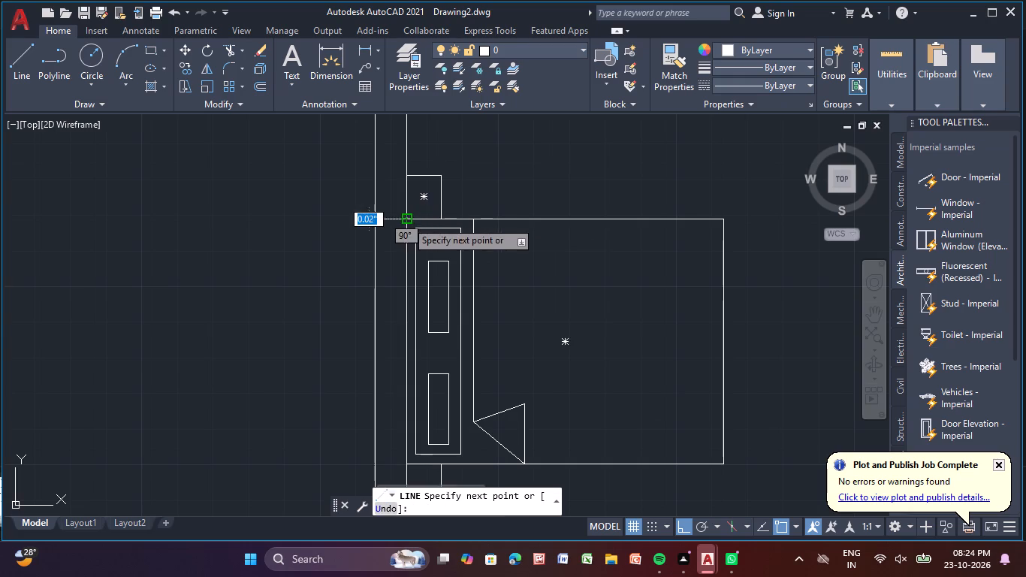
{"action": "left_click", "coordinate": [373, 221]}
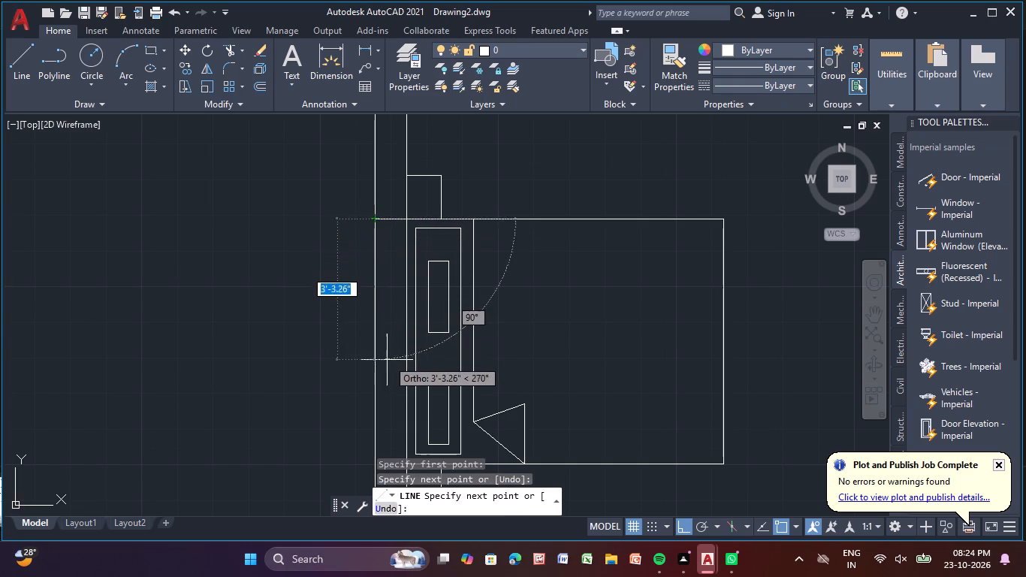
{"action": "scroll", "coordinate": [379, 393], "scroll_direction": "down", "scroll_amount": 1}
{"action": "middle_click_drag", "start_coordinate": [379, 390], "coordinate": [389, 301]}
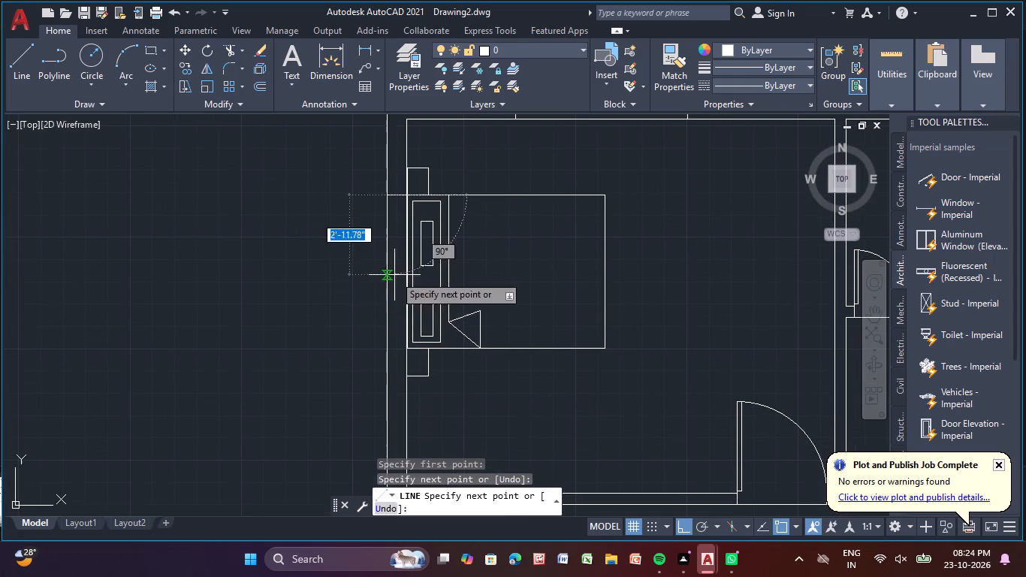
{"action": "left_click", "coordinate": [384, 365]}
{"action": "left_click", "coordinate": [410, 367]}
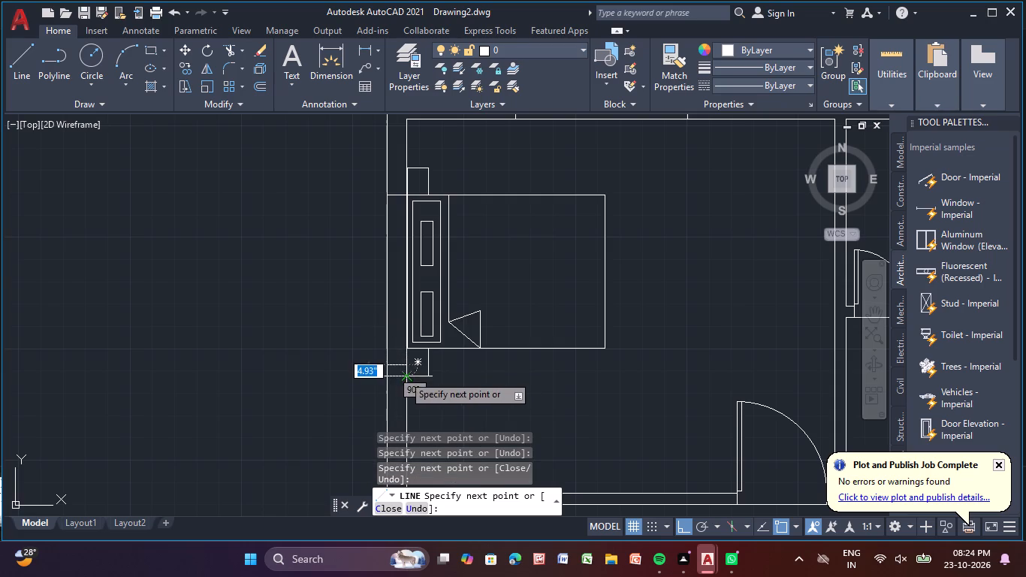
Draw the west window's centre line between the midpoints of its two end lines and finish the line.
{"action": "left_click", "coordinate": [400, 367]}
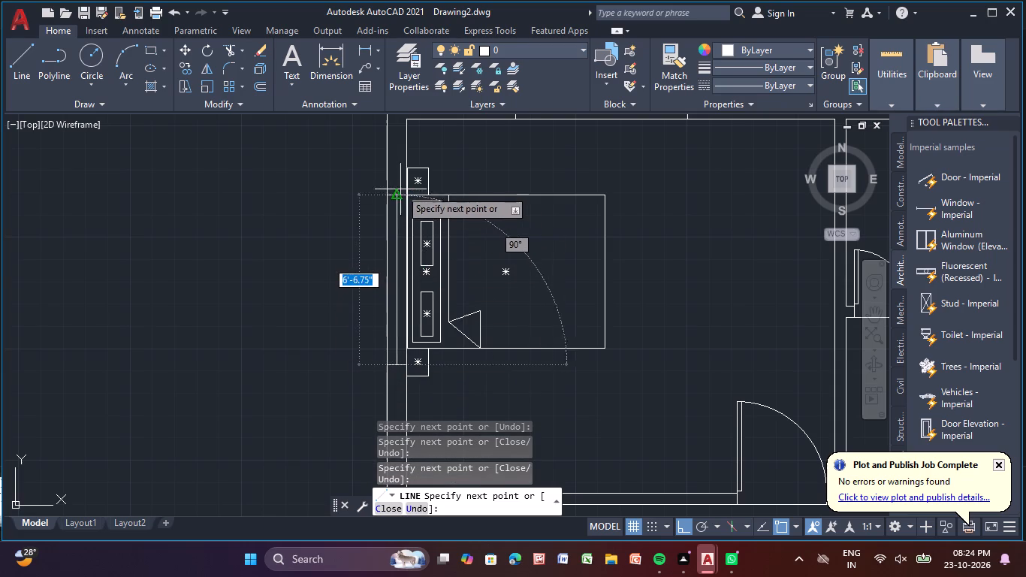
{"action": "left_click", "coordinate": [398, 195]}
{"action": "right_click", "coordinate": [662, 235]}
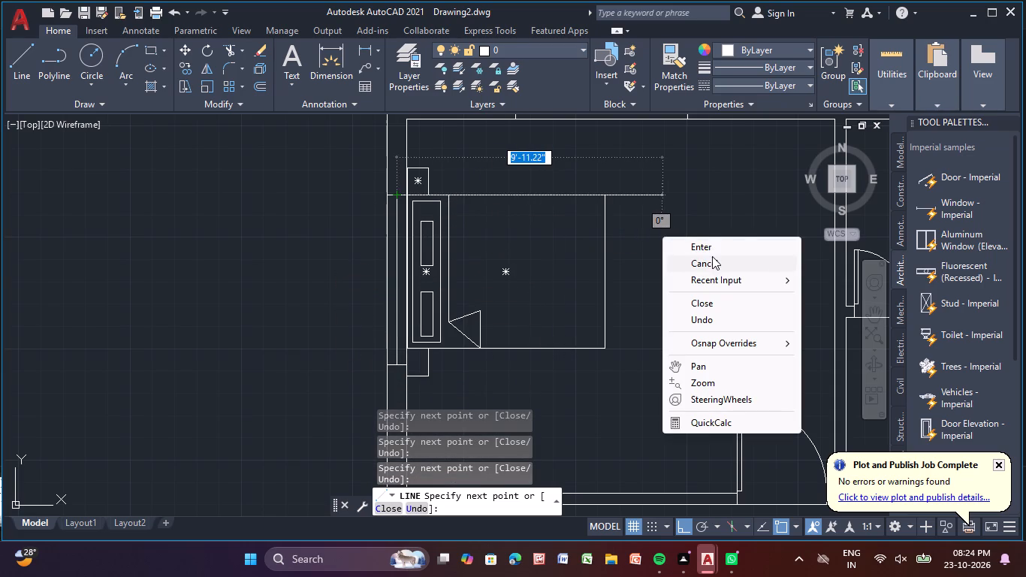
{"action": "left_click", "coordinate": [713, 252]}
{"action": "scroll", "coordinate": [711, 260], "scroll_direction": "down", "scroll_amount": 2}
{"action": "middle_click", "coordinate": [689, 320]}
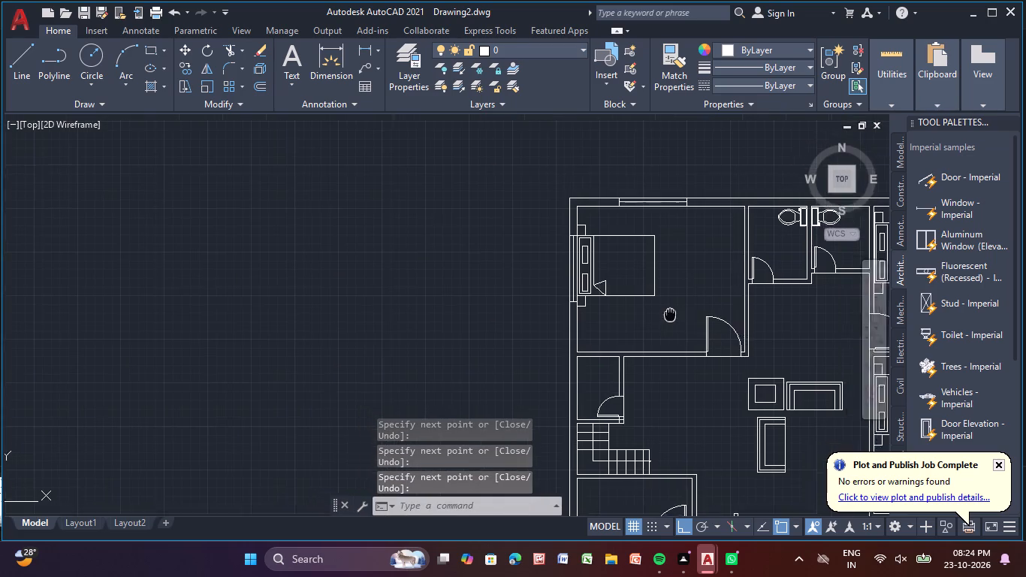
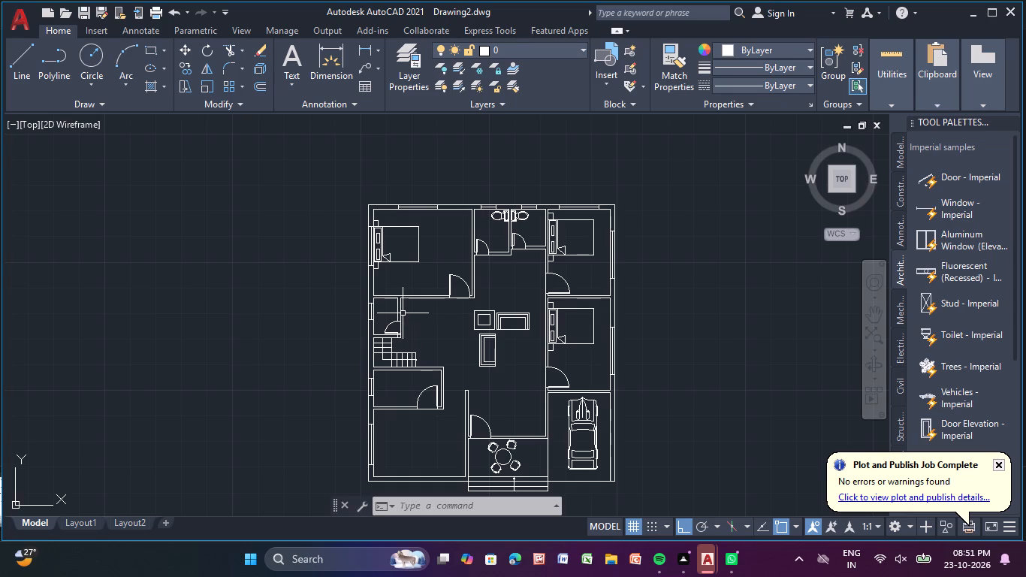
Add a two-line text label in the northwest bedroom, east of the bed, reading M.BED ROOM and 16'-0"X14'-0".
{"action": "middle_click_drag", "start_coordinate": [447, 348], "coordinate": [348, 431]}
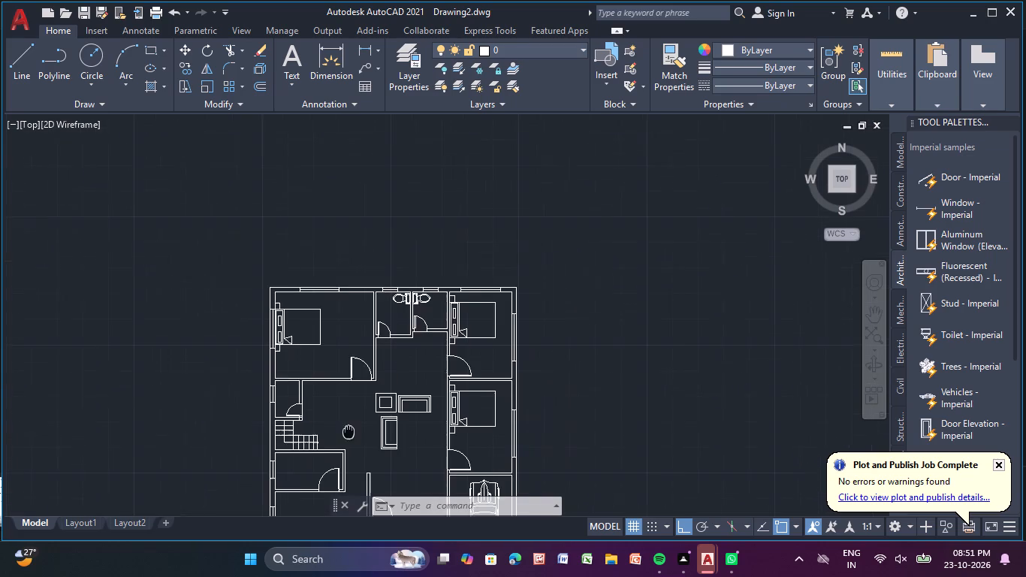
{"action": "middle_click_drag", "start_coordinate": [348, 431], "coordinate": [347, 433]}
{"action": "middle_click_drag", "start_coordinate": [361, 360], "coordinate": [373, 318]}
{"action": "scroll", "coordinate": [369, 308], "scroll_direction": "up", "scroll_amount": 2}
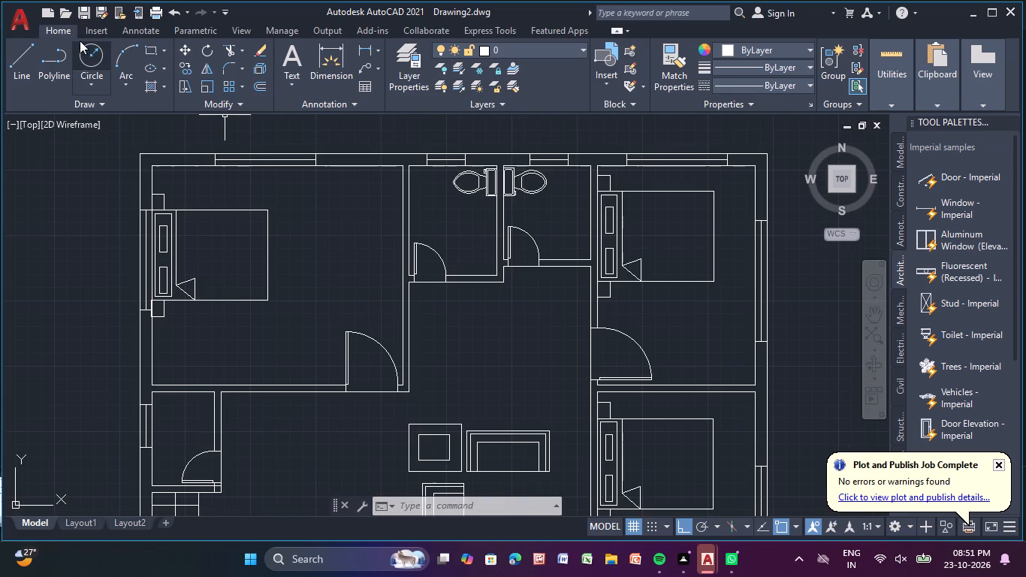
{"action": "left_click", "coordinate": [286, 63]}
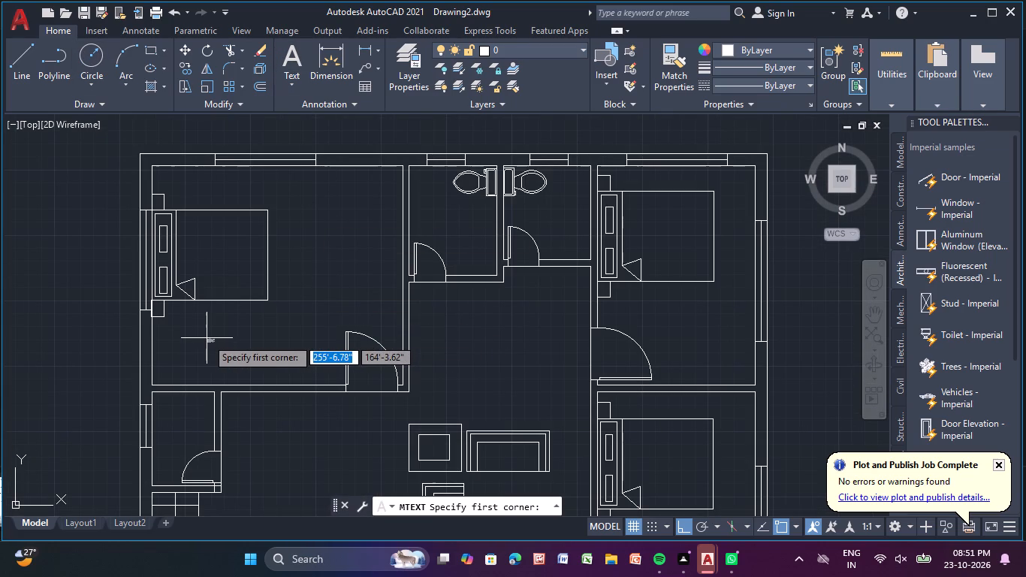
{"action": "left_click", "coordinate": [304, 246]}
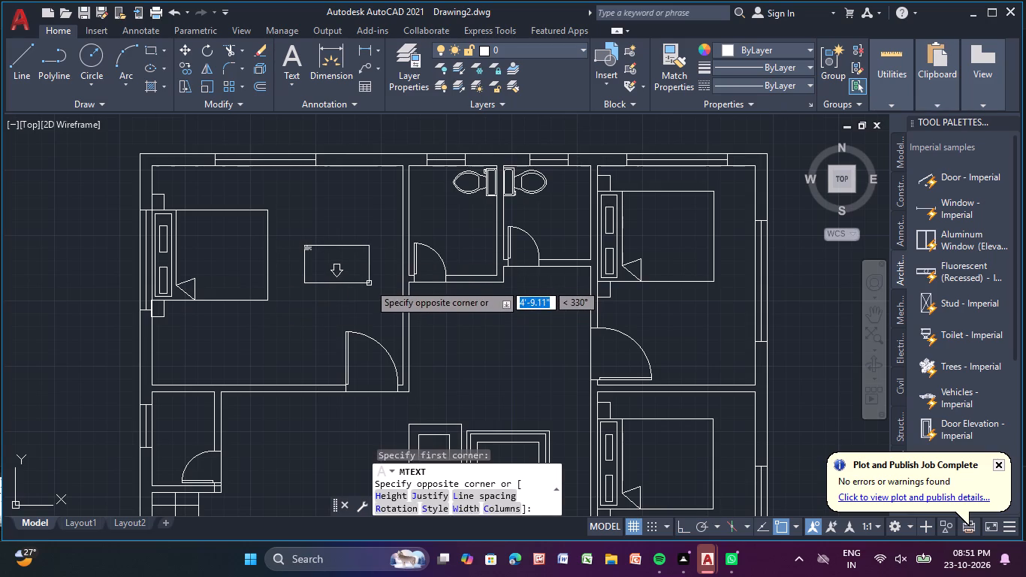
{"action": "left_click", "coordinate": [369, 283]}
{"action": "key", "text": "m"}
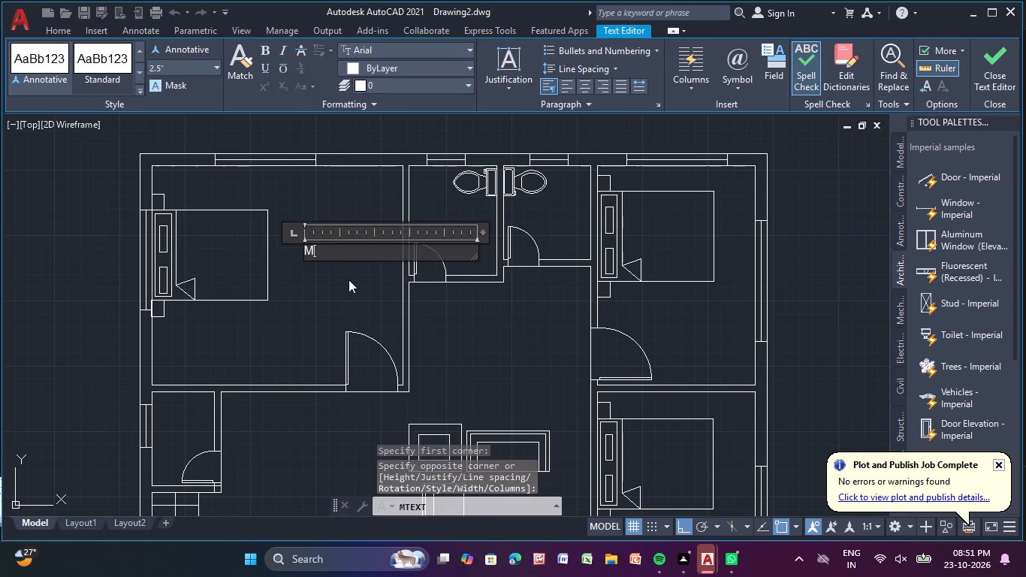
{"action": "key", "text": "period"}
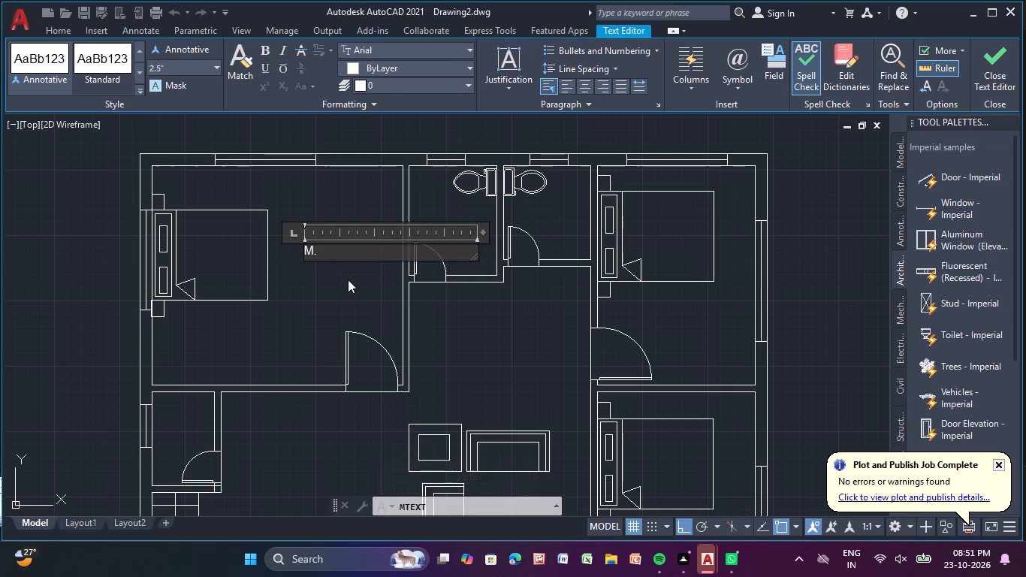
{"action": "type", "text": "bed room"}
{"action": "key", "text": "Return"}
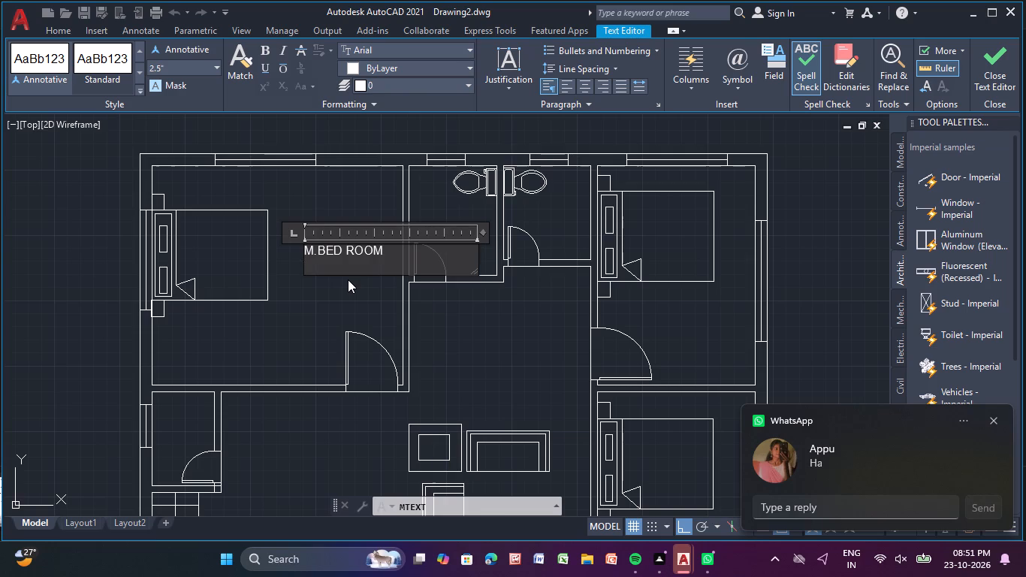
{"action": "key", "text": "1"}
{"action": "key", "text": "6"}
{"action": "key", "text": "semicolon"}
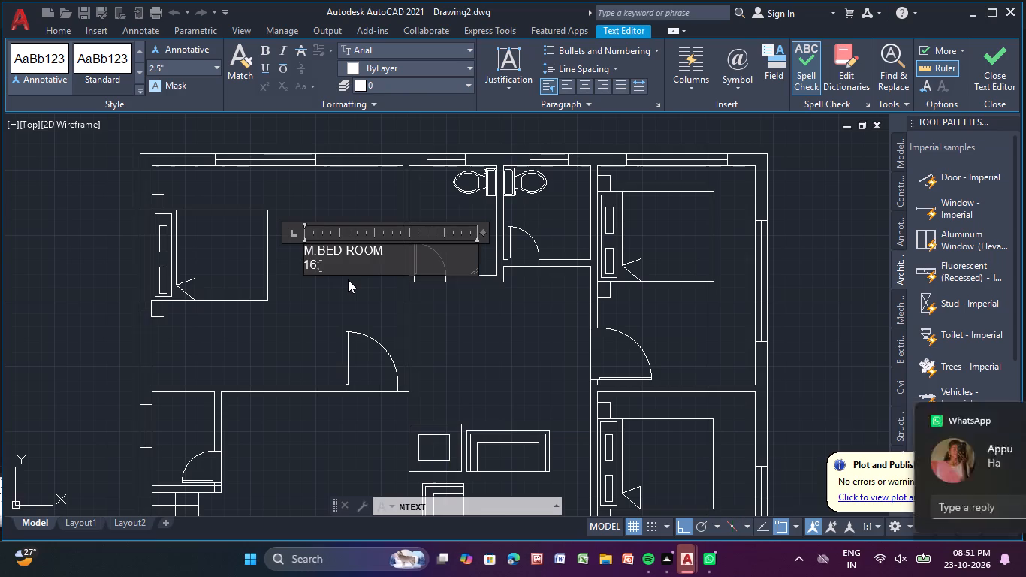
{"action": "key", "text": "BackSpace"}
{"action": "type", "text": "'-0\""}
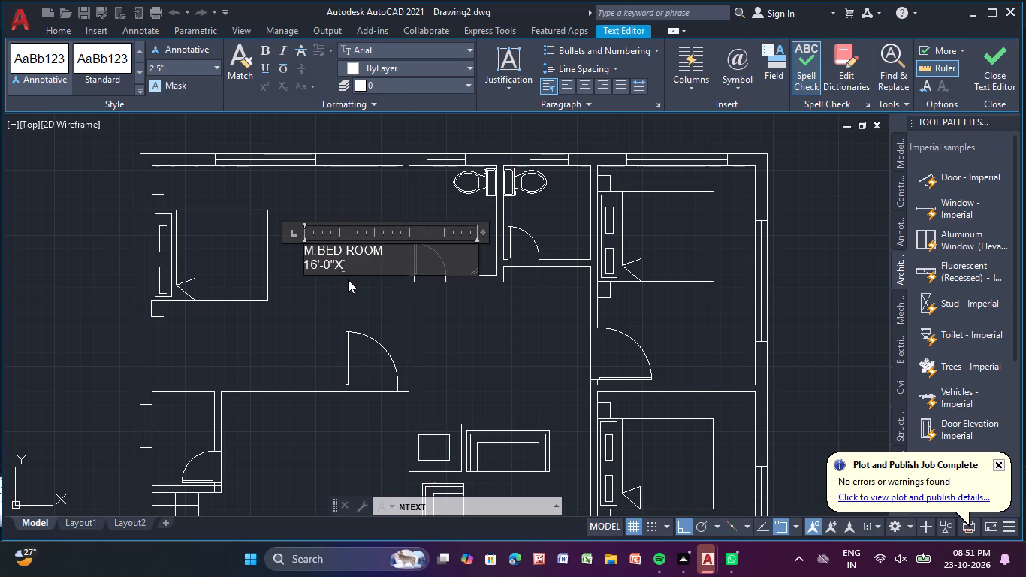
{"action": "key", "text": "x"}
{"action": "type", "text": "14'-0\""}
{"action": "key", "text": "Return"}
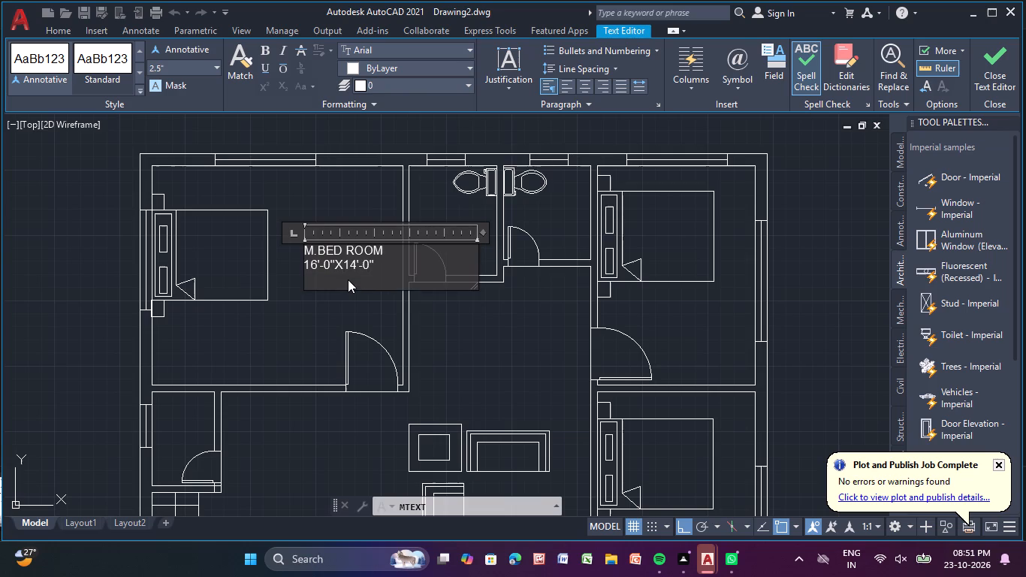
{"action": "right_click", "coordinate": [340, 282]}
{"action": "left_click", "coordinate": [300, 337]}
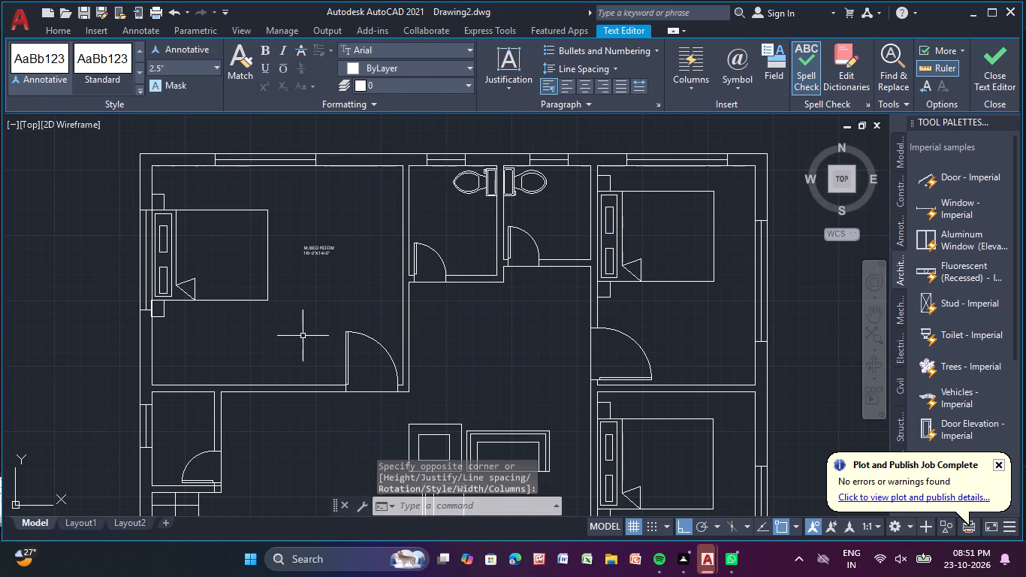
Add a two-line text label in the west toilet, north of its door, reading A.TOILET and 6'-0"X7'-0".
{"action": "left_click", "coordinate": [294, 60]}
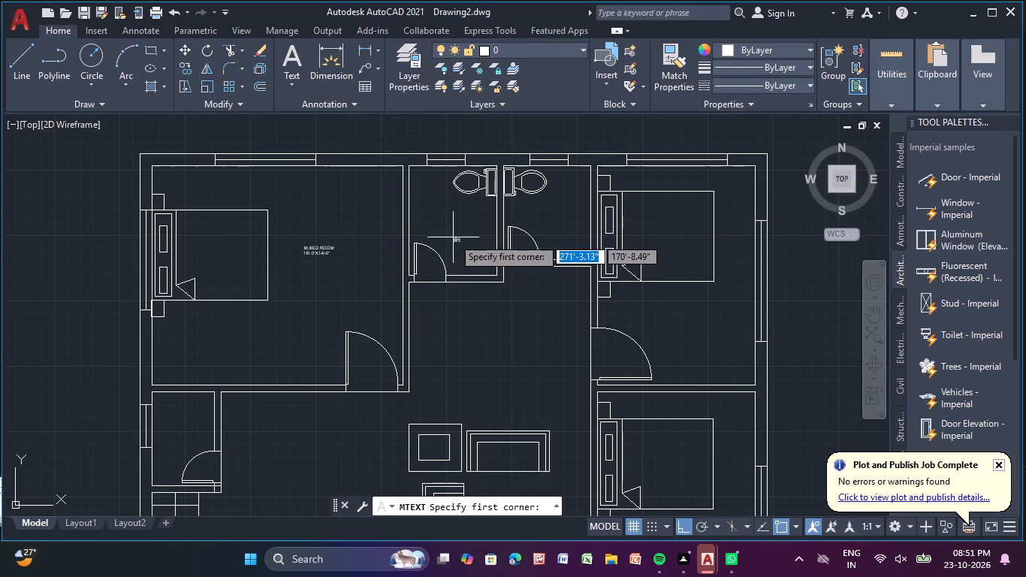
{"action": "middle_click_drag", "start_coordinate": [442, 230], "coordinate": [412, 240]}
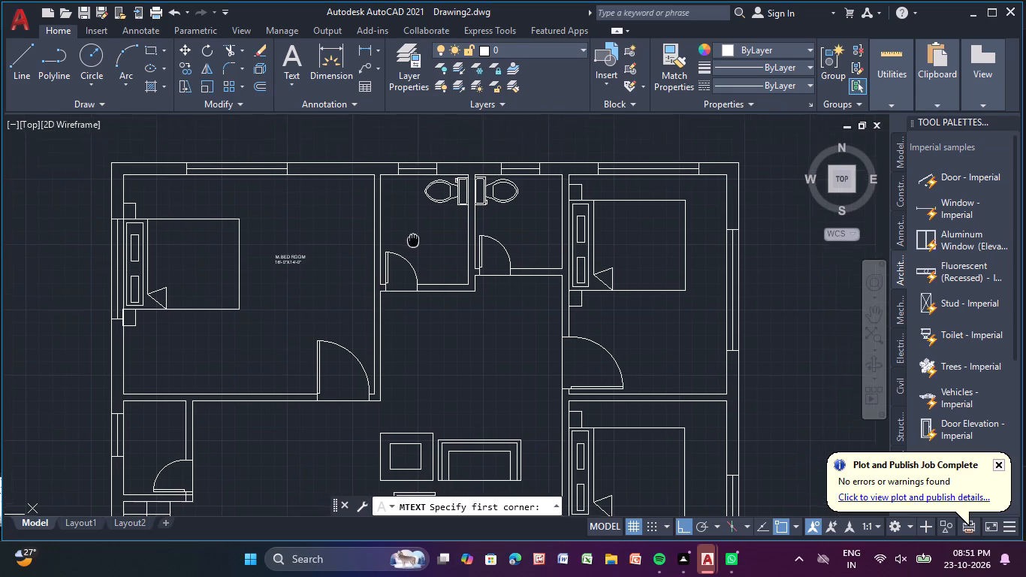
{"action": "middle_click_drag", "start_coordinate": [412, 240], "coordinate": [409, 240]}
{"action": "scroll", "coordinate": [409, 240], "scroll_direction": "up", "scroll_amount": 3}
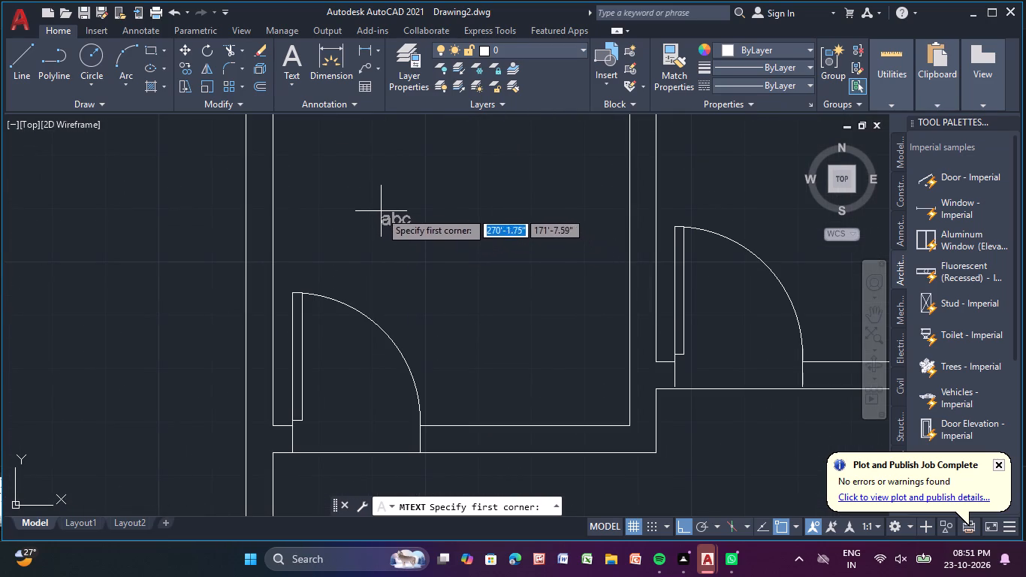
{"action": "left_click", "coordinate": [352, 190]}
{"action": "left_click", "coordinate": [544, 231]}
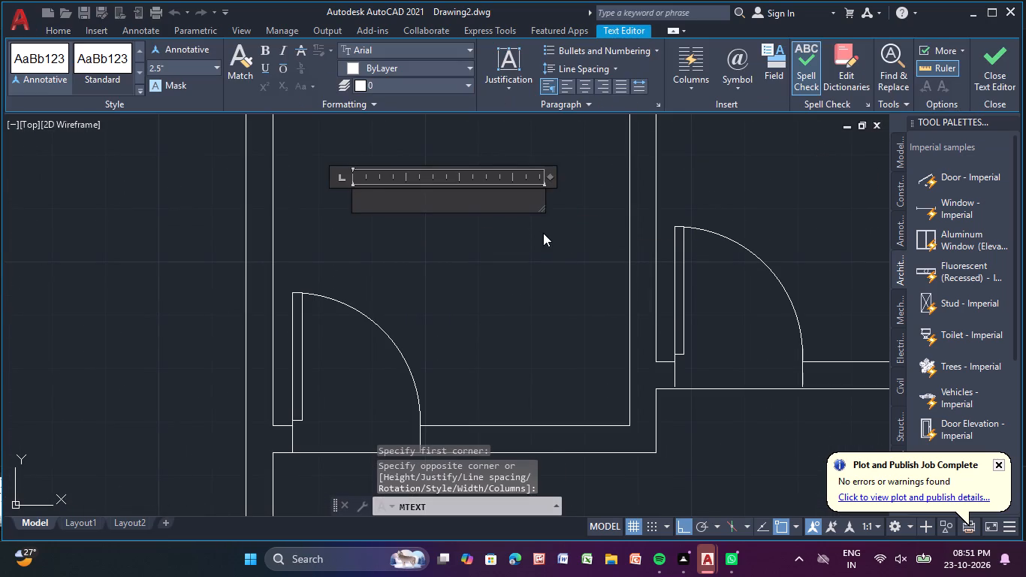
{"action": "key", "text": "a"}
{"action": "key", "text": "period"}
{"action": "type", "text": "toilet"}
{"action": "key", "text": "Return"}
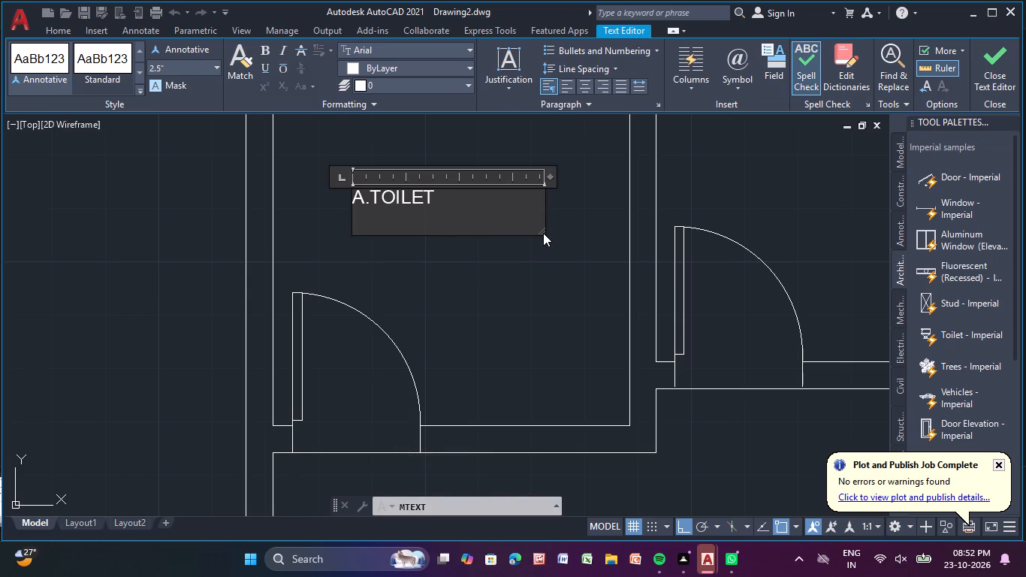
{"action": "type", "text": "6'-0"}
{"action": "key", "text": "shift+quotedbl"}
{"action": "type", "text": "x7'-0\""}
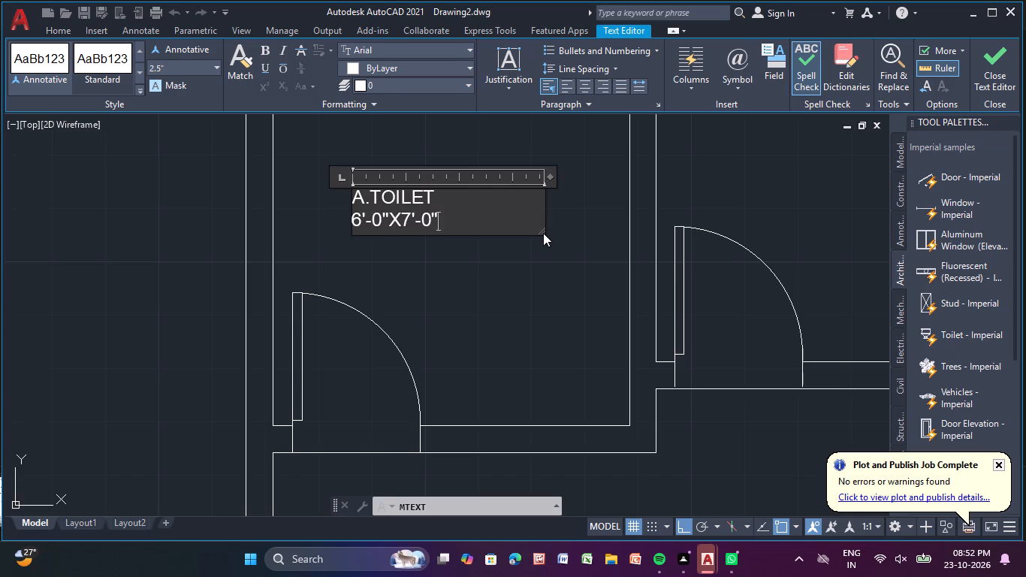
{"action": "key", "text": "Return"}
{"action": "right_click", "coordinate": [543, 233]}
{"action": "left_click", "coordinate": [499, 304]}
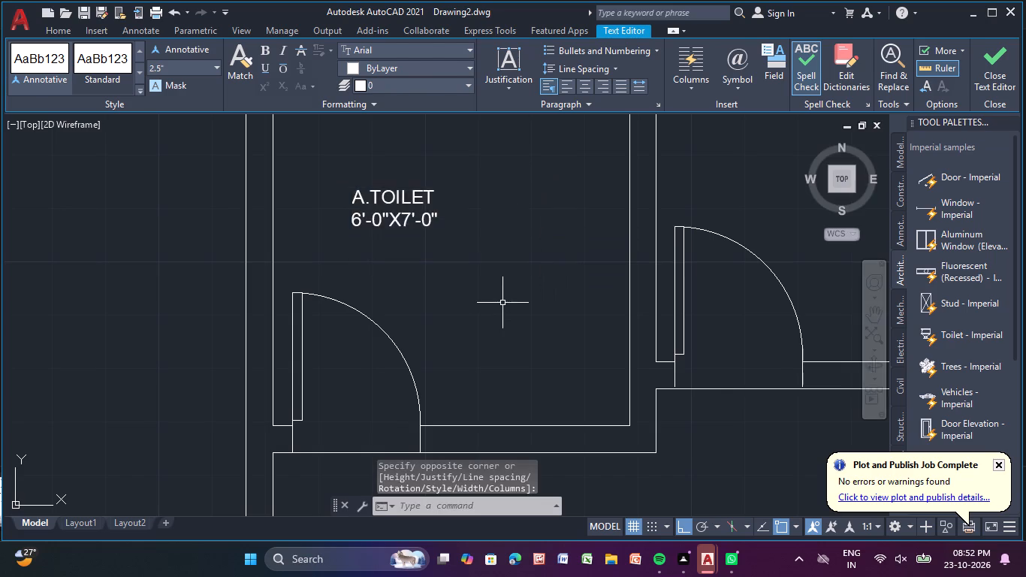
Add a two-line text label in the east toilet, between the WC and the door, reading C.TOILET and 6'-0"X6'-0".
{"action": "scroll", "coordinate": [515, 297], "scroll_direction": "down", "scroll_amount": 2}
{"action": "middle_click_drag", "start_coordinate": [526, 298], "coordinate": [376, 353]}
{"action": "scroll", "coordinate": [475, 320], "scroll_direction": "down", "scroll_amount": 1}
{"action": "middle_click_drag", "start_coordinate": [452, 339], "coordinate": [484, 292]}
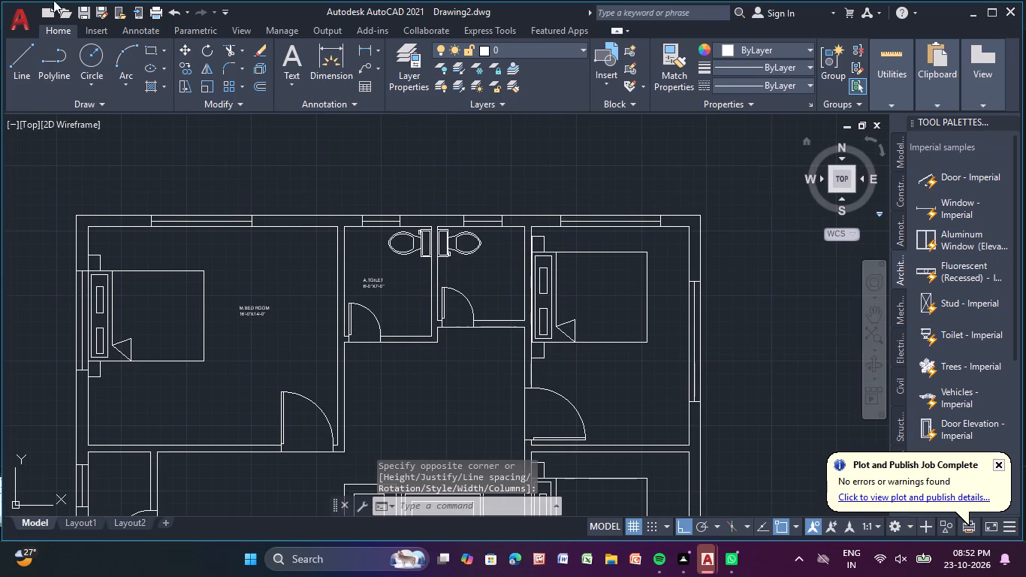
{"action": "left_click", "coordinate": [292, 51]}
{"action": "scroll", "coordinate": [464, 282], "scroll_direction": "up", "scroll_amount": 2}
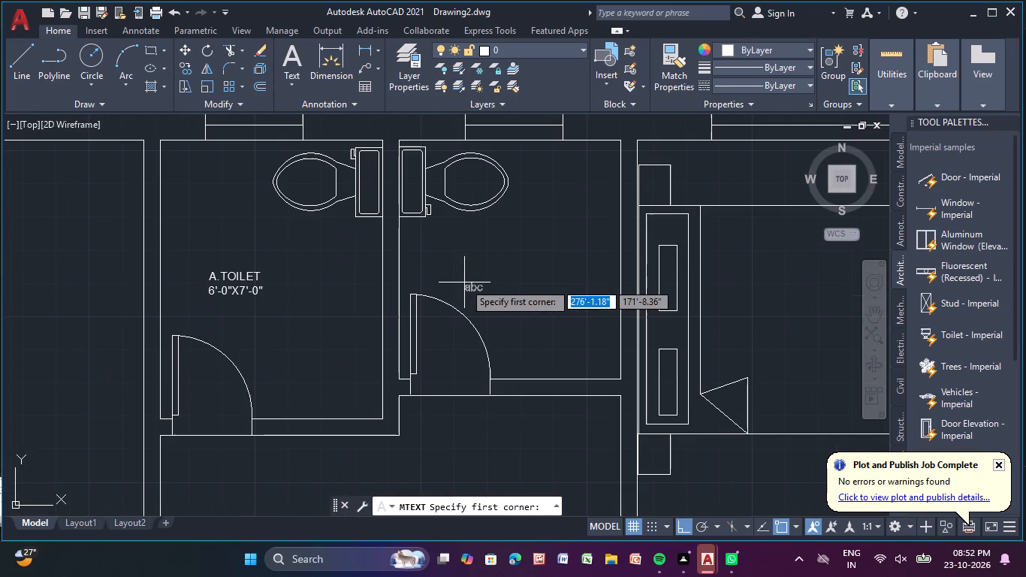
{"action": "left_click", "coordinate": [467, 264]}
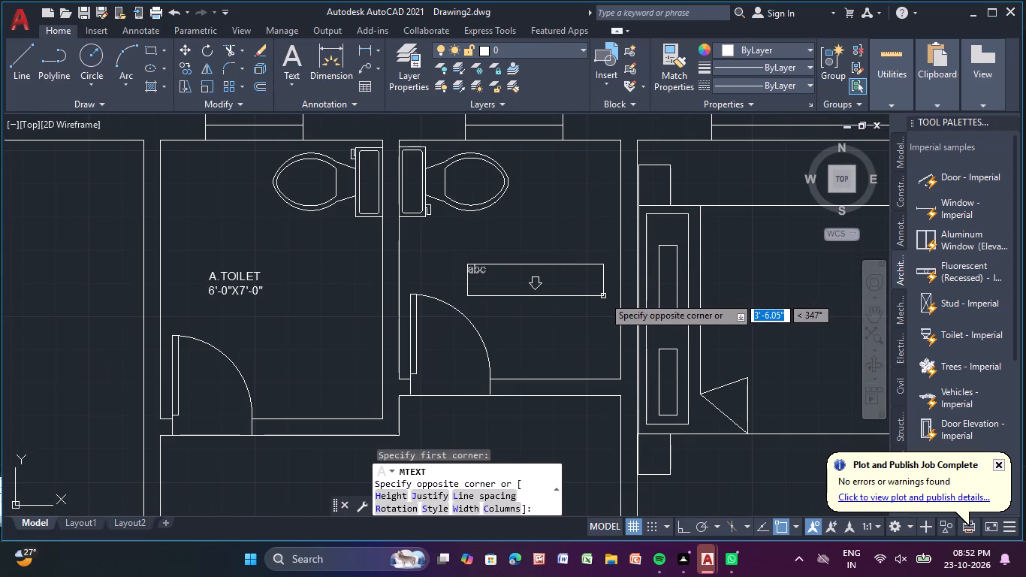
{"action": "left_click", "coordinate": [603, 296]}
{"action": "type", "text": "c.toilet"}
{"action": "key", "text": "Return"}
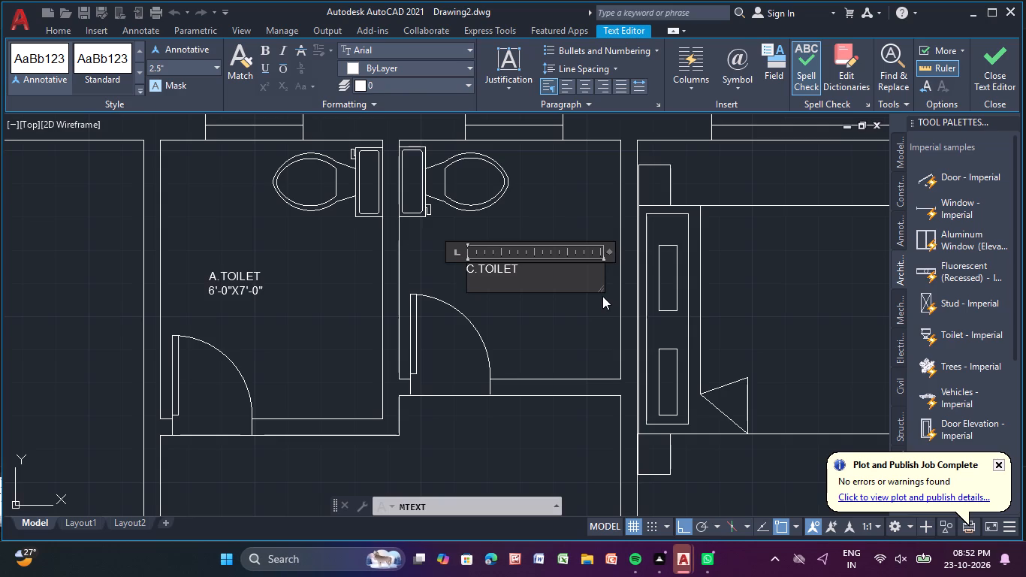
{"action": "type", "text": "6'-0"}
{"action": "key", "text": "shift+quotedbl"}
{"action": "key", "text": "x"}
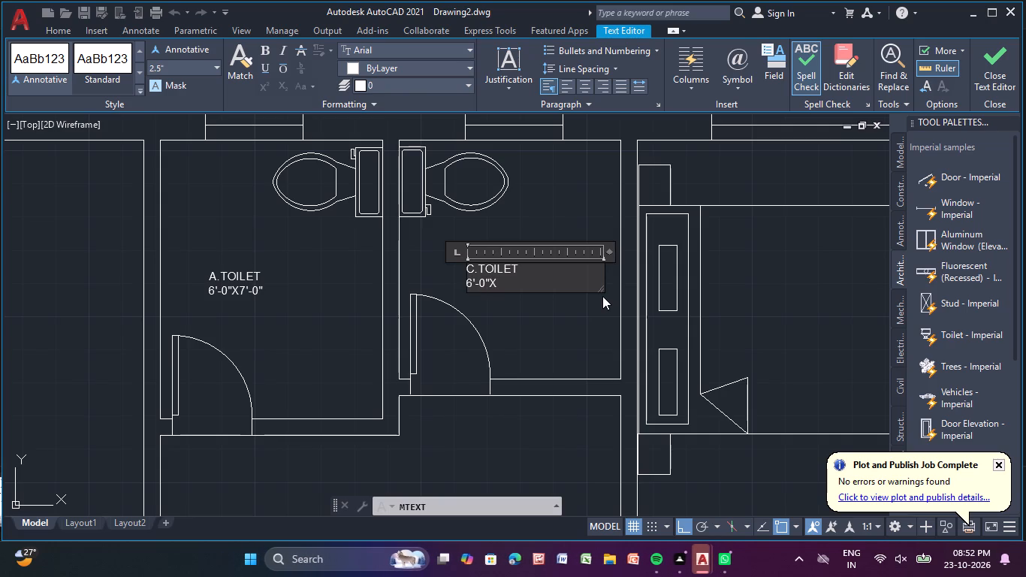
{"action": "type", "text": "6'-0\""}
{"action": "key", "text": "Return"}
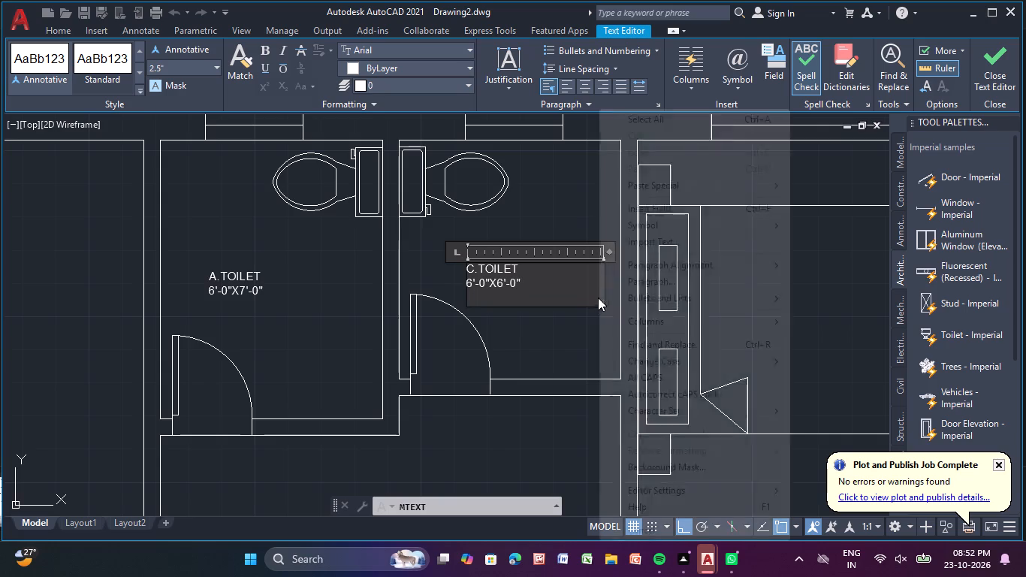
{"action": "right_click", "coordinate": [599, 297]}
{"action": "left_click", "coordinate": [413, 261]}
Add a two-line text label in the northeast bedroom, south of the bed, reading BED ROOM and 12'-0"X14'-0".
{"action": "scroll", "coordinate": [471, 272], "scroll_direction": "down", "scroll_amount": 1}
{"action": "middle_click_drag", "start_coordinate": [484, 276], "coordinate": [186, 281]}
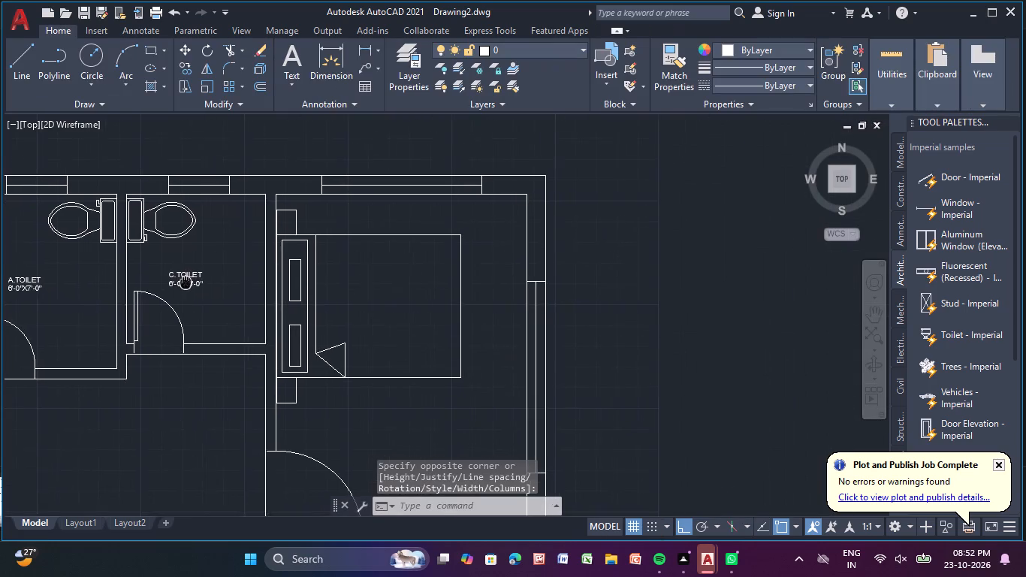
{"action": "middle_click_drag", "start_coordinate": [186, 281], "coordinate": [186, 277]}
{"action": "left_click", "coordinate": [296, 49]}
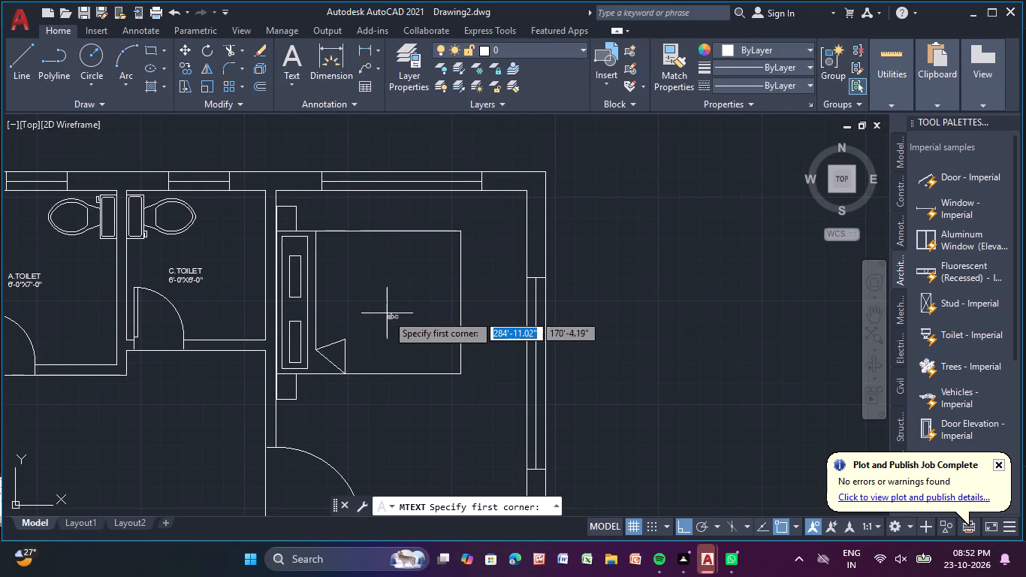
{"action": "middle_click_drag", "start_coordinate": [389, 316], "coordinate": [355, 153]}
{"action": "scroll", "coordinate": [355, 153], "scroll_direction": "up", "scroll_amount": 1}
{"action": "left_click", "coordinate": [345, 325]}
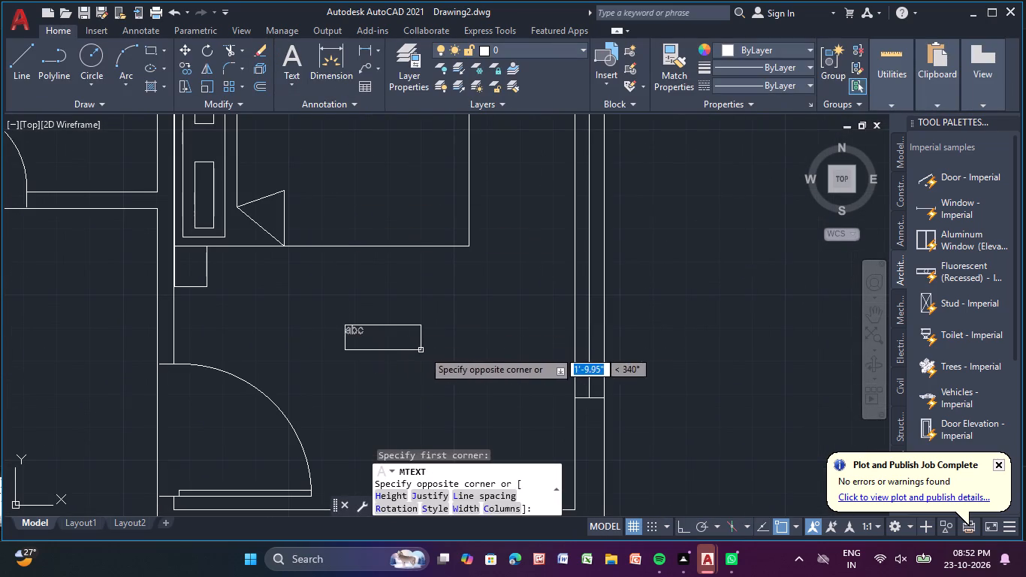
{"action": "left_click", "coordinate": [501, 361]}
{"action": "type", "text": "bed room"}
{"action": "key", "text": "Return"}
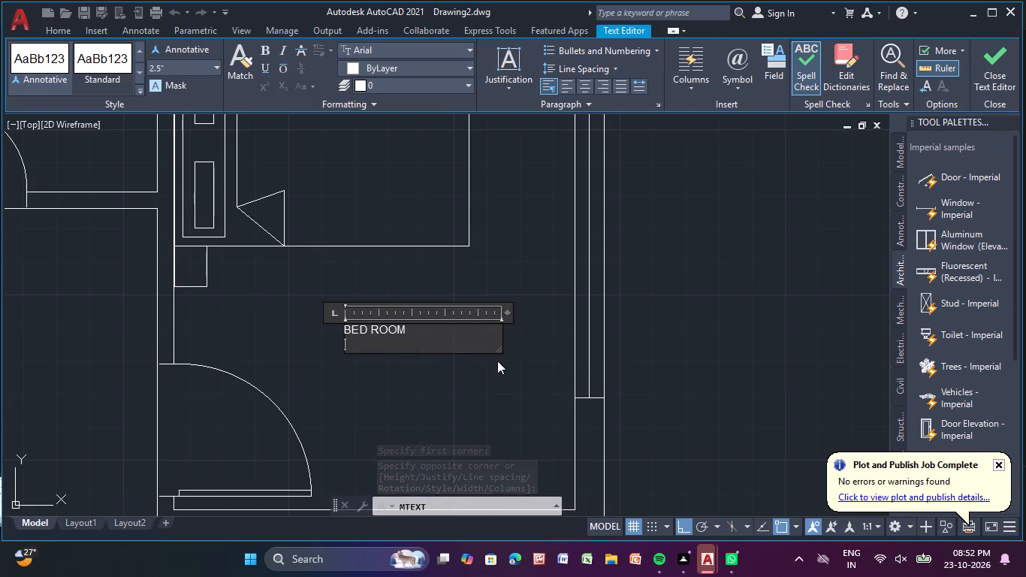
{"action": "type", "text": "12"}
{"action": "type", "text": "'-0\""}
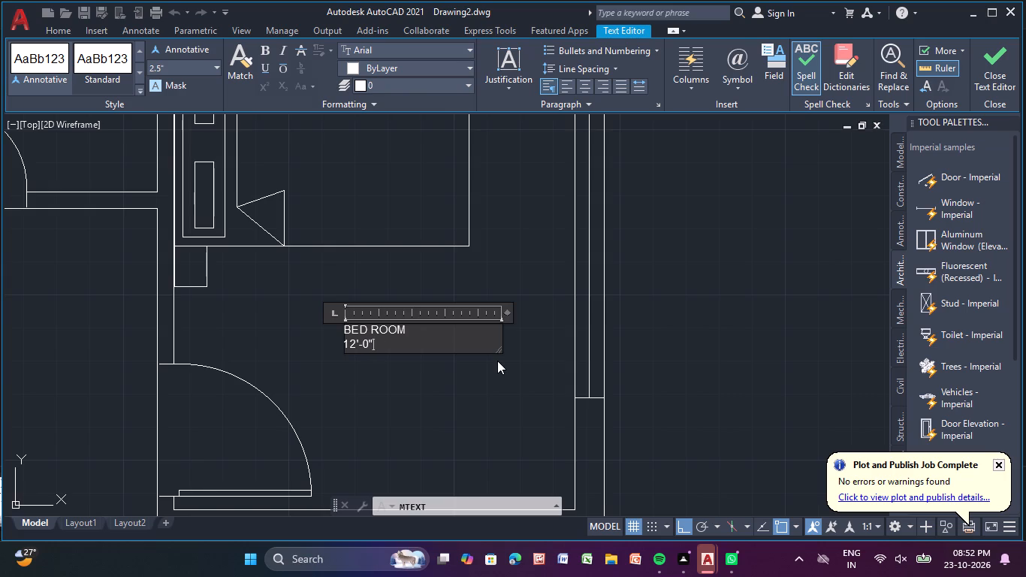
{"action": "key", "text": "x"}
{"action": "key", "text": "1"}
{"action": "type", "text": "4'-0"}
{"action": "key", "text": "shift+quotedbl"}
{"action": "key", "text": "Return"}
{"action": "right_click", "coordinate": [474, 424]}
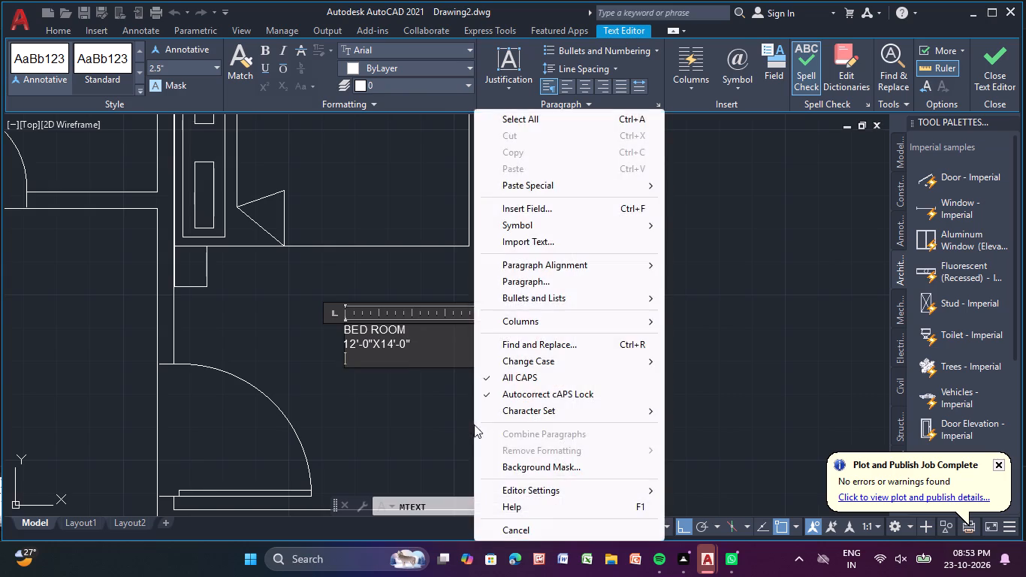
{"action": "left_click", "coordinate": [429, 406]}
Add a two-line text label in the bedroom north of the car porch, east of its door, reading BEDROOM and 12'-0"X15'-0".
{"action": "scroll", "coordinate": [430, 411], "scroll_direction": "down", "scroll_amount": 2}
{"action": "middle_click_drag", "start_coordinate": [435, 400], "coordinate": [422, 79]}
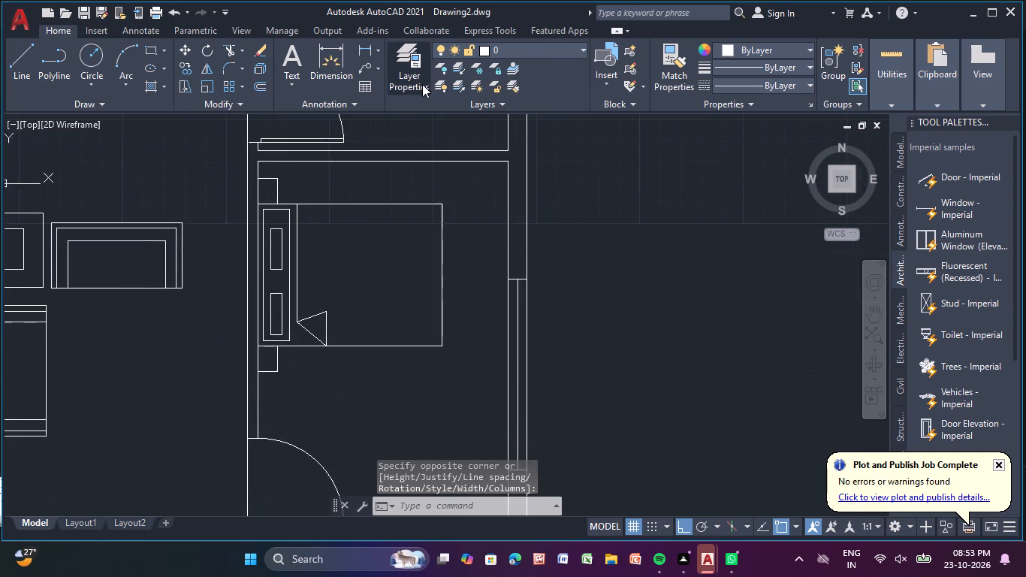
{"action": "middle_click_drag", "start_coordinate": [418, 304], "coordinate": [396, 202]}
{"action": "left_click", "coordinate": [295, 45]}
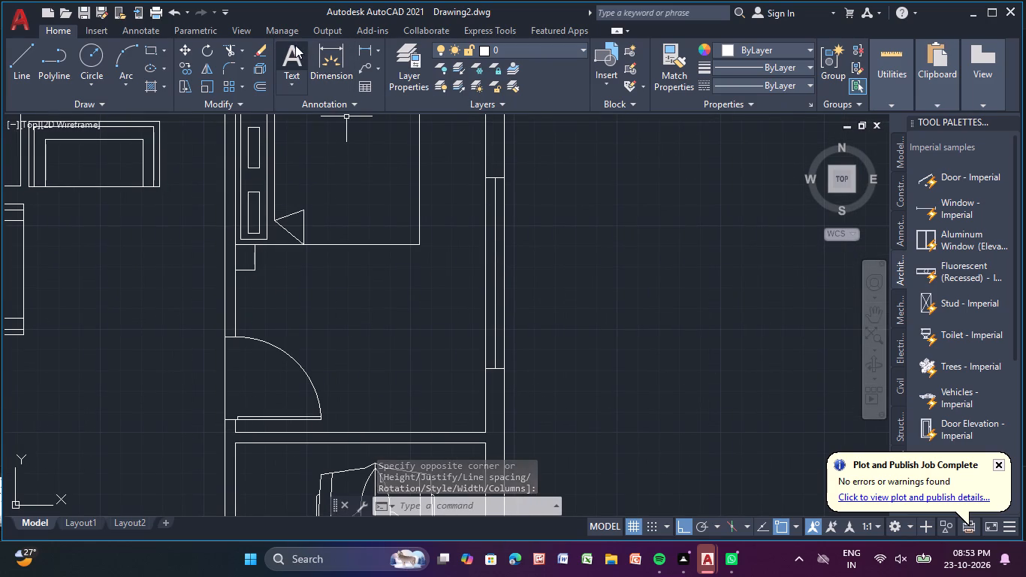
{"action": "left_click", "coordinate": [336, 366]}
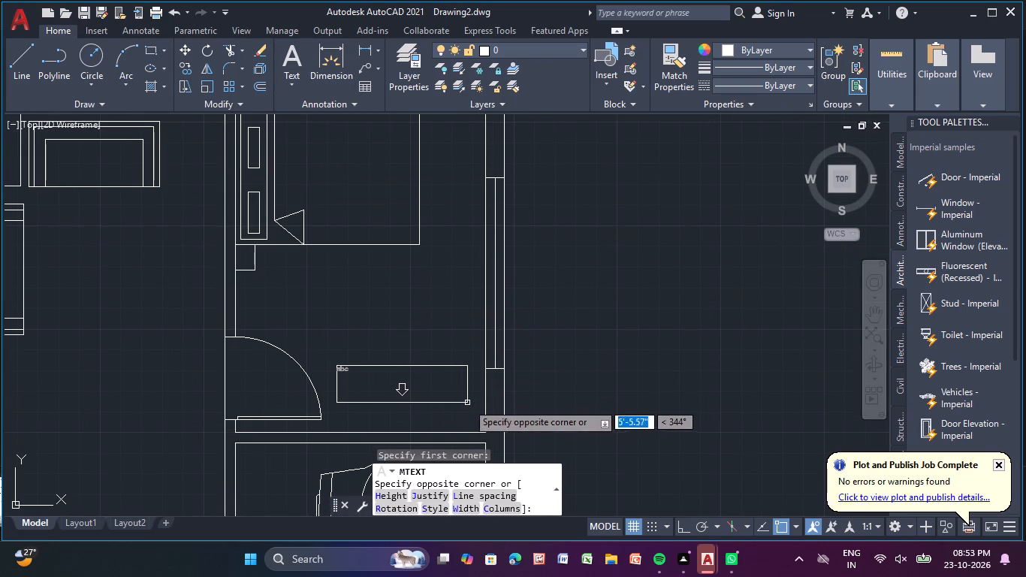
{"action": "left_click", "coordinate": [467, 403]}
{"action": "type", "text": "be"}
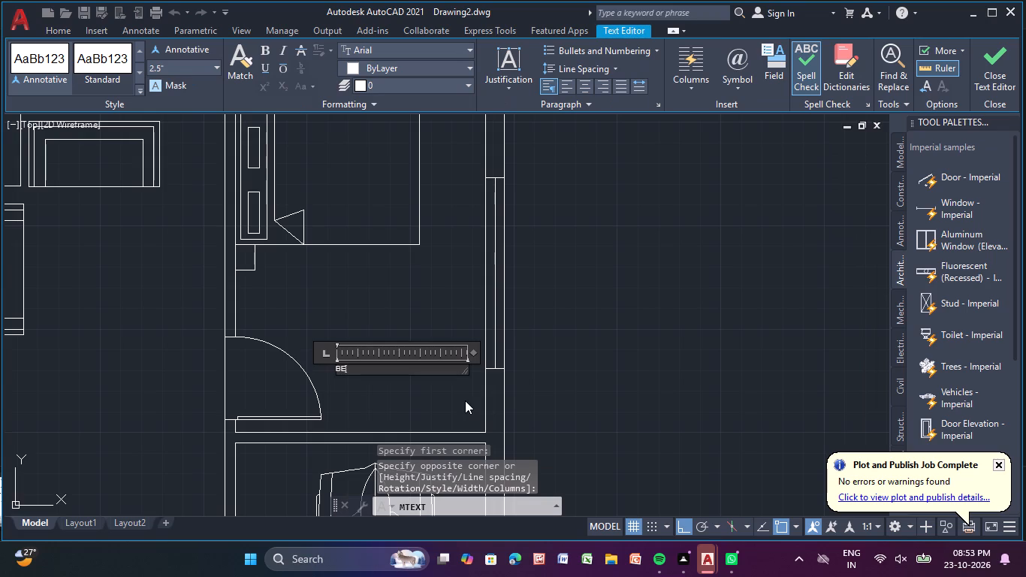
{"action": "type", "text": "dr"}
{"action": "type", "text": "oo"}
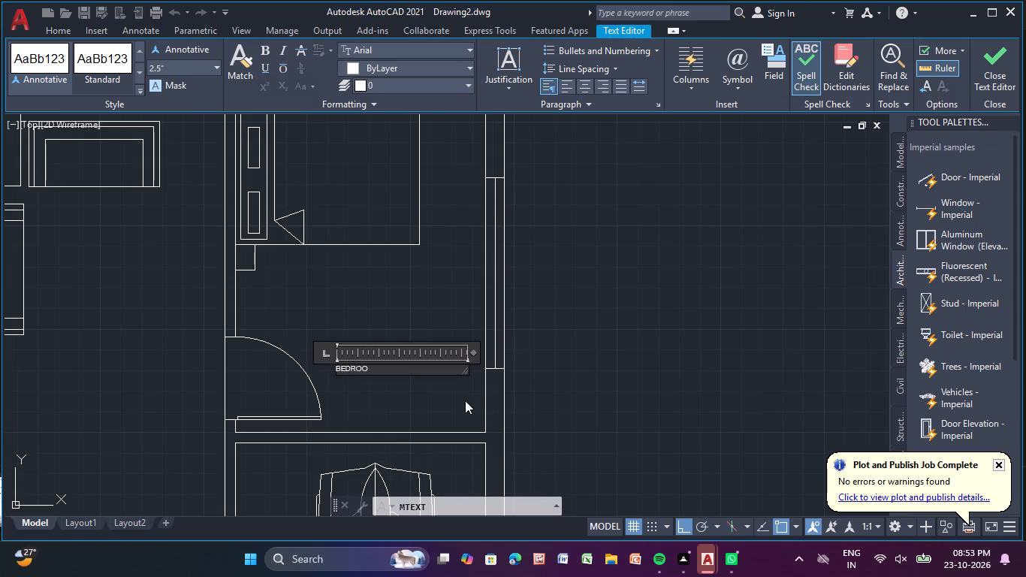
{"action": "key", "text": "space"}
{"action": "key", "text": "BackSpace"}
{"action": "key", "text": "m"}
{"action": "key", "text": "Return"}
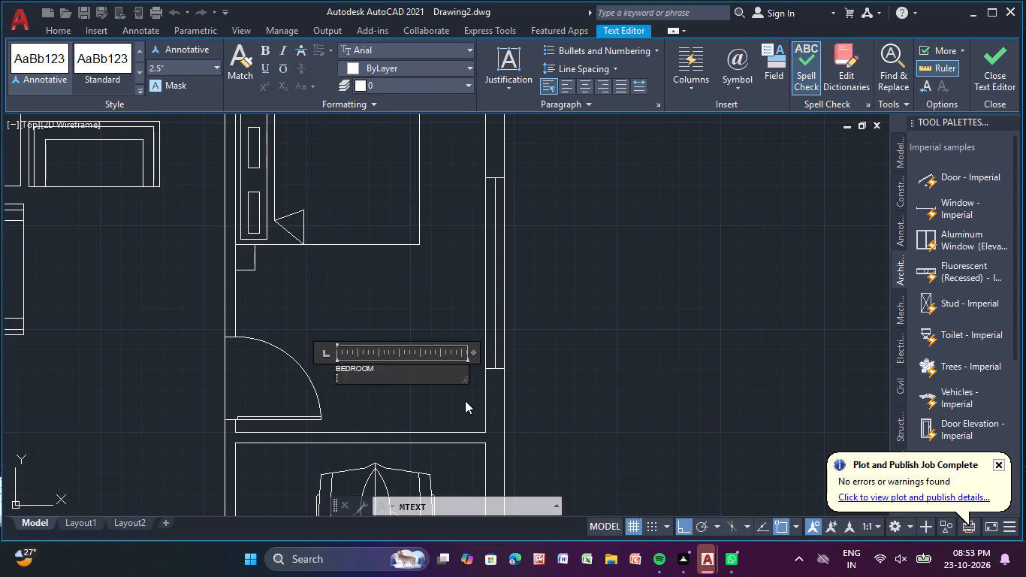
{"action": "type", "text": "12'-0\""}
{"action": "type", "text": "x1"}
{"action": "type", "text": "5'-0"}
{"action": "key", "text": "shift+quotedbl"}
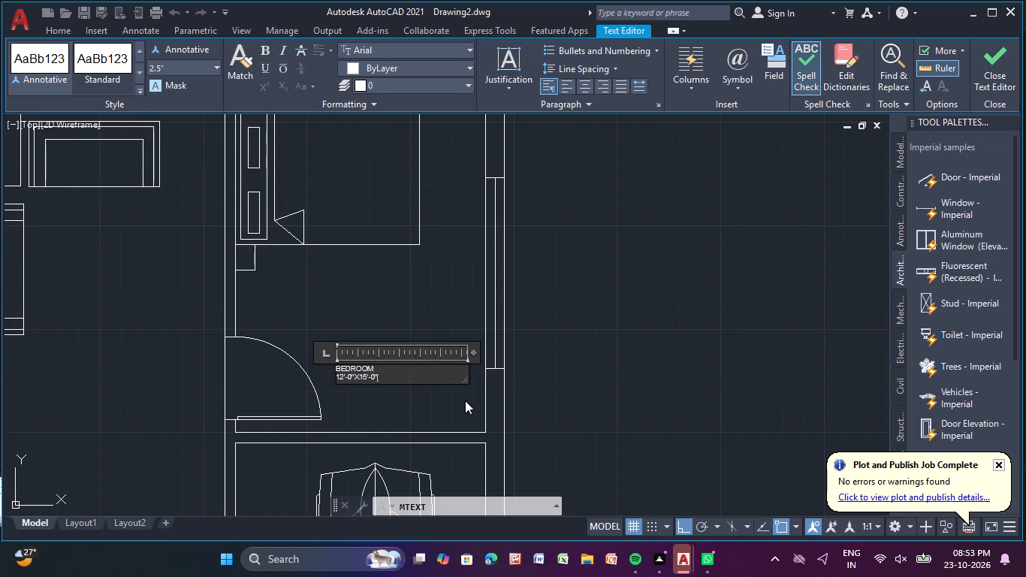
{"action": "key", "text": "Return"}
{"action": "right_click", "coordinate": [463, 400]}
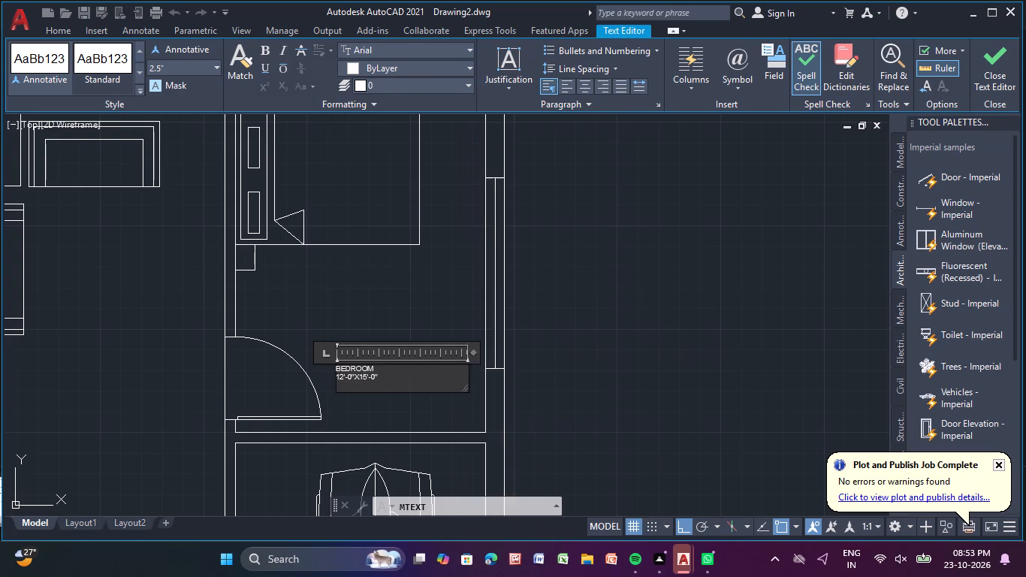
{"action": "left_click", "coordinate": [732, 344]}
Add a two-line text label in the southwest room, reading KITCHEN and 12'-0"X11'-0".
{"action": "scroll", "coordinate": [683, 378], "scroll_direction": "down", "scroll_amount": 2}
{"action": "middle_click_drag", "start_coordinate": [677, 376], "coordinate": [556, 181]}
{"action": "middle_click_drag", "start_coordinate": [535, 261], "coordinate": [566, 273]}
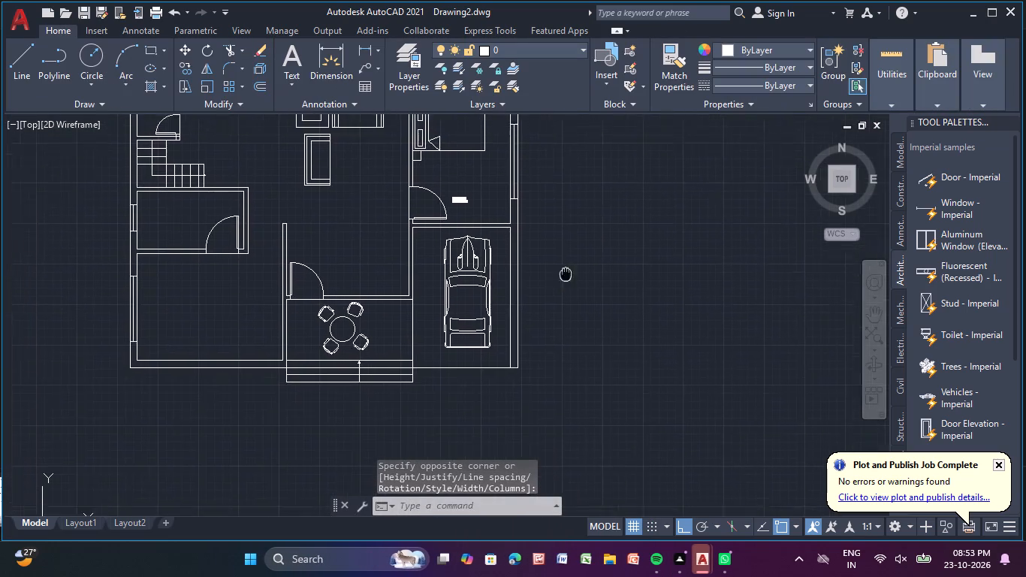
{"action": "middle_click_drag", "start_coordinate": [566, 273], "coordinate": [661, 290]}
{"action": "middle_click_drag", "start_coordinate": [312, 310], "coordinate": [318, 369]}
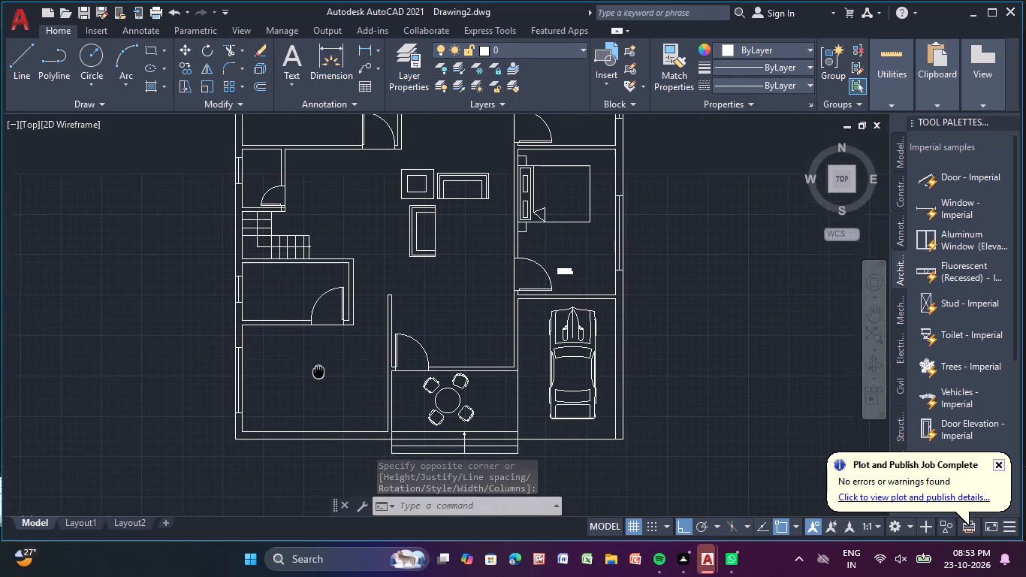
{"action": "middle_click_drag", "start_coordinate": [318, 369], "coordinate": [312, 338]}
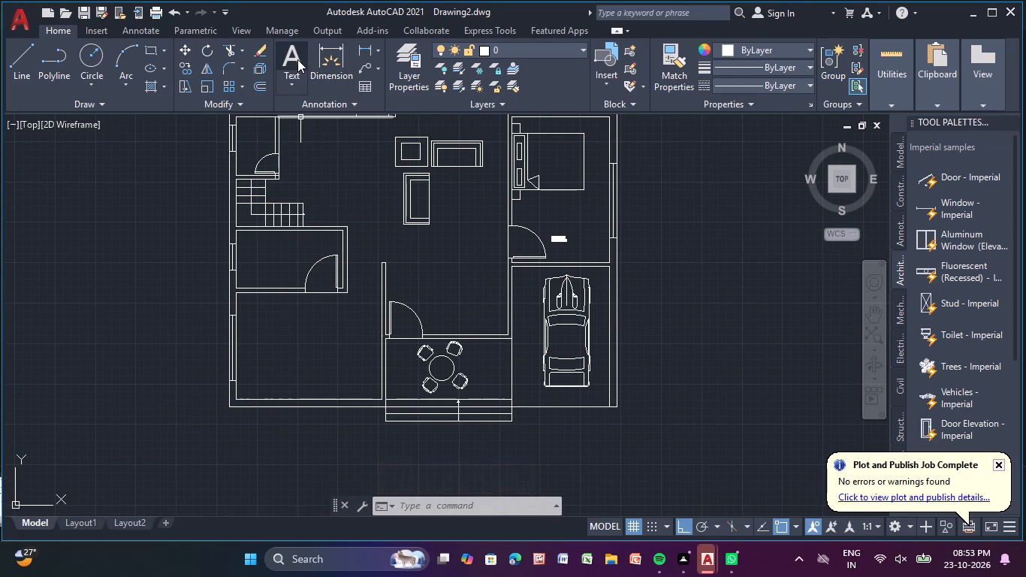
{"action": "left_click", "coordinate": [295, 59]}
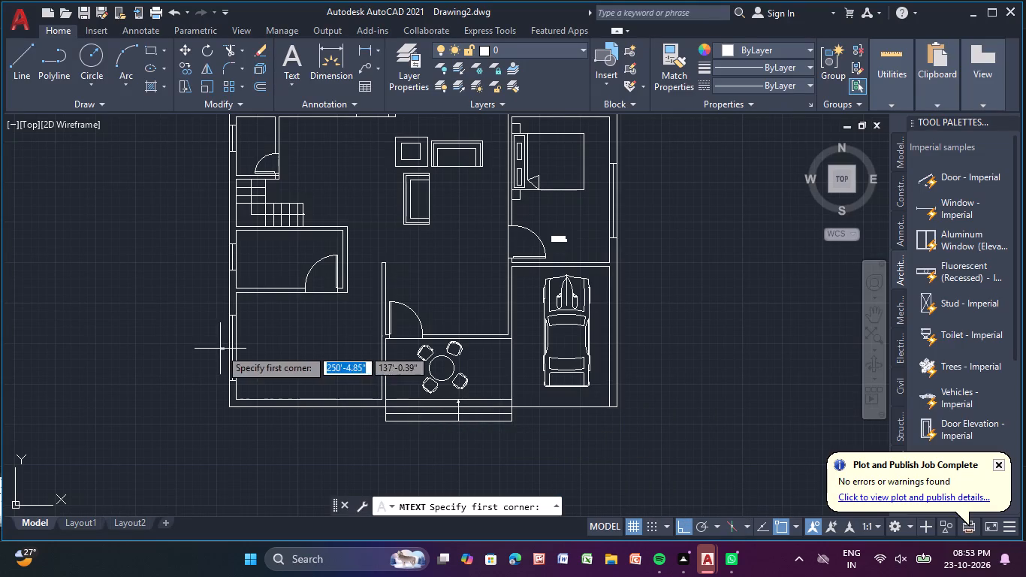
{"action": "middle_click_drag", "start_coordinate": [315, 377], "coordinate": [319, 367]}
{"action": "scroll", "coordinate": [300, 342], "scroll_direction": "up", "scroll_amount": 1}
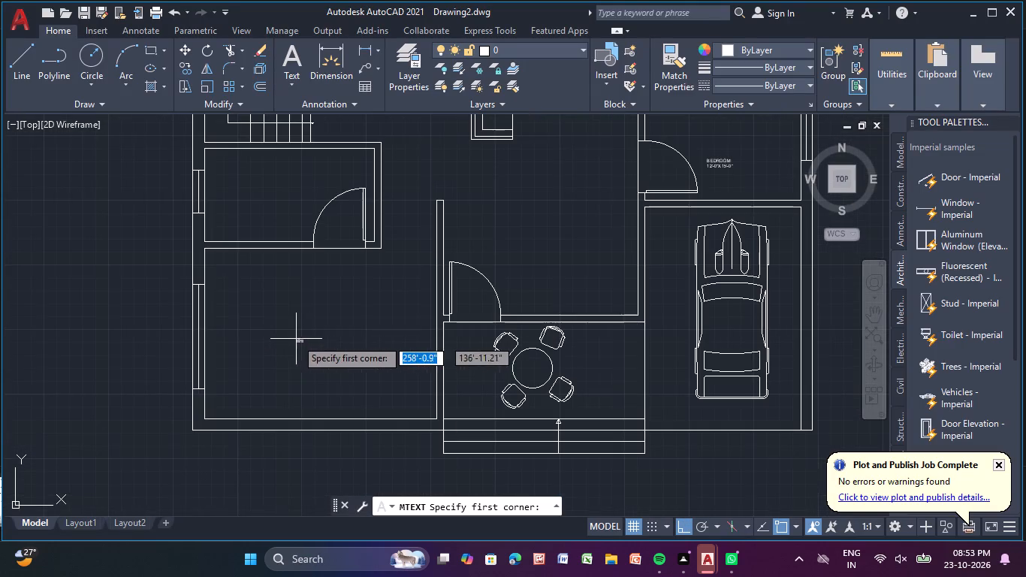
{"action": "left_click", "coordinate": [276, 288]}
{"action": "left_click", "coordinate": [437, 359]}
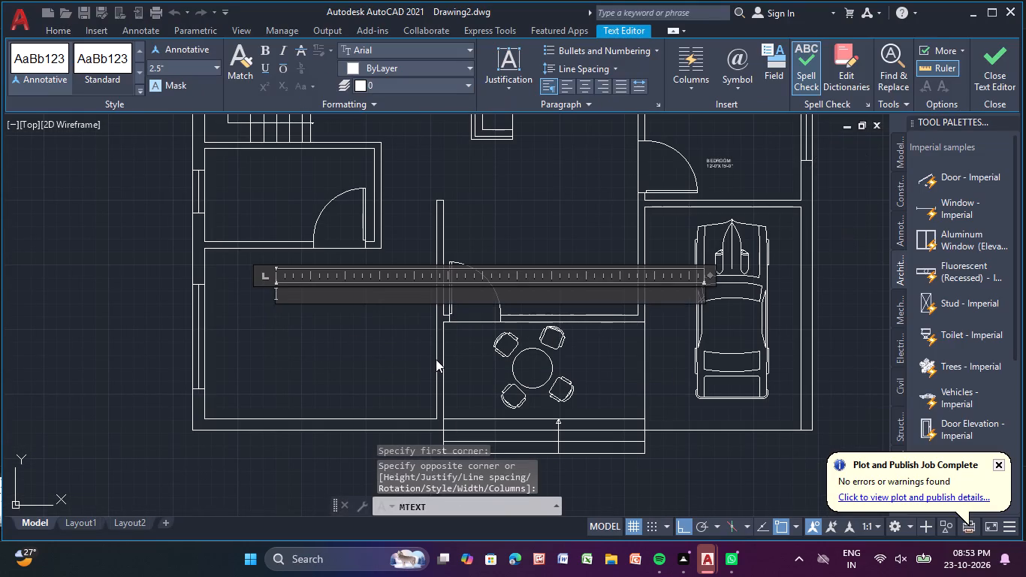
{"action": "type", "text": "kitchen"}
{"action": "key", "text": "Return"}
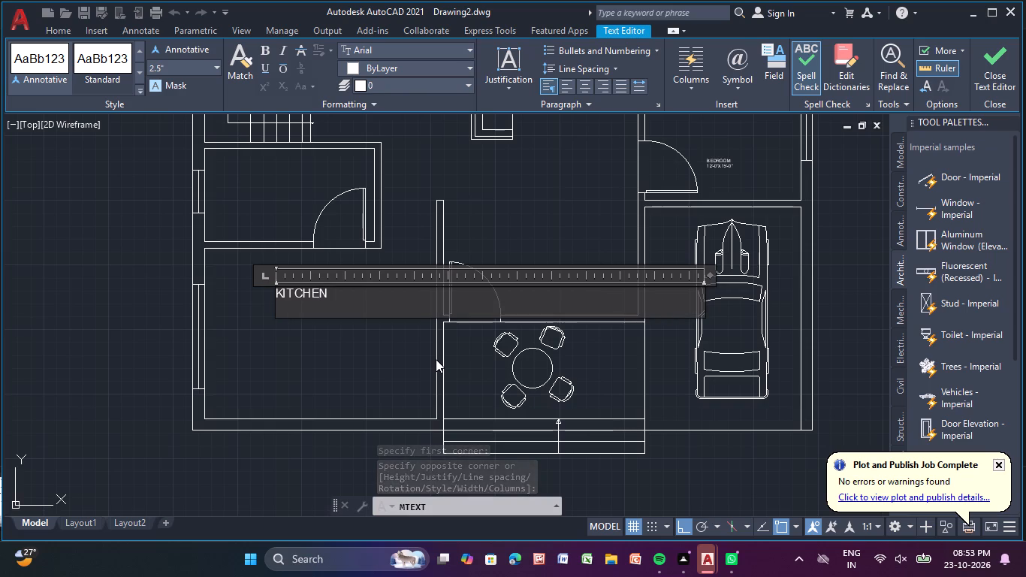
{"action": "type", "text": "12"}
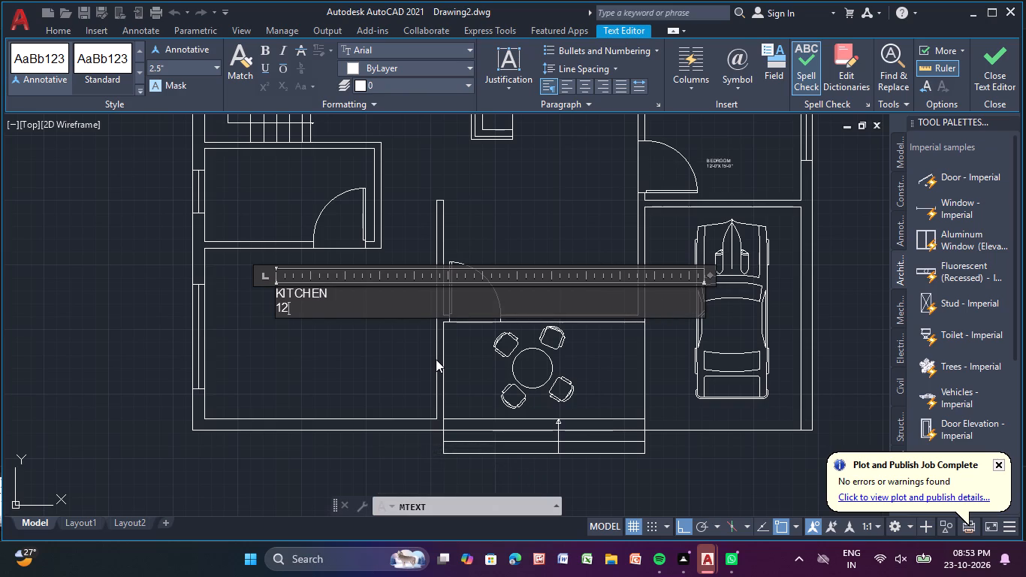
{"action": "type", "text": "'-0"}
{"action": "key", "text": "shift+quotedbl"}
{"action": "key", "text": "x"}
{"action": "type", "text": "11'-0"}
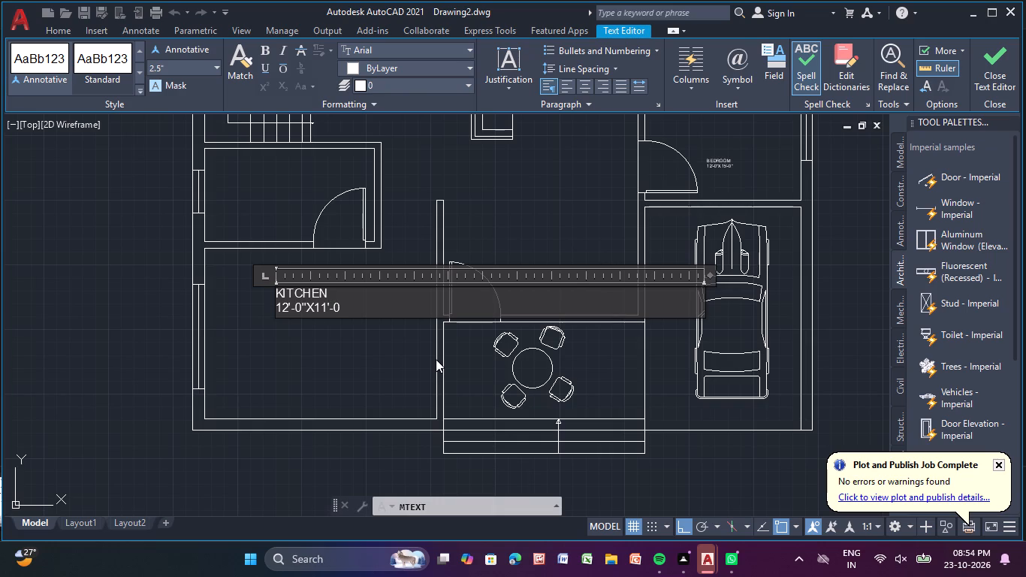
{"action": "key", "text": "shift+quotedbl"}
{"action": "key", "text": "Return"}
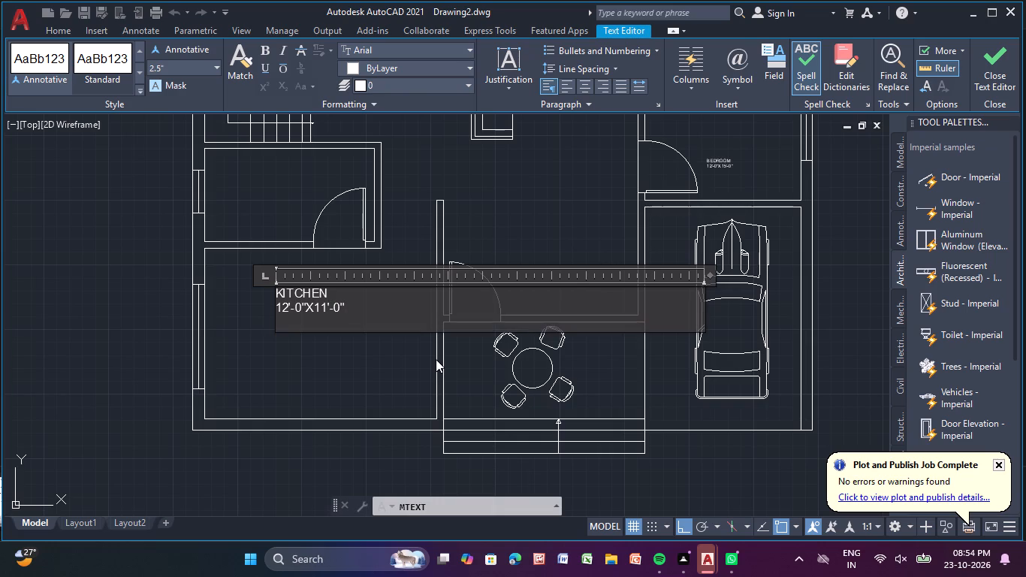
{"action": "right_click", "coordinate": [434, 359]}
{"action": "left_click", "coordinate": [379, 370]}
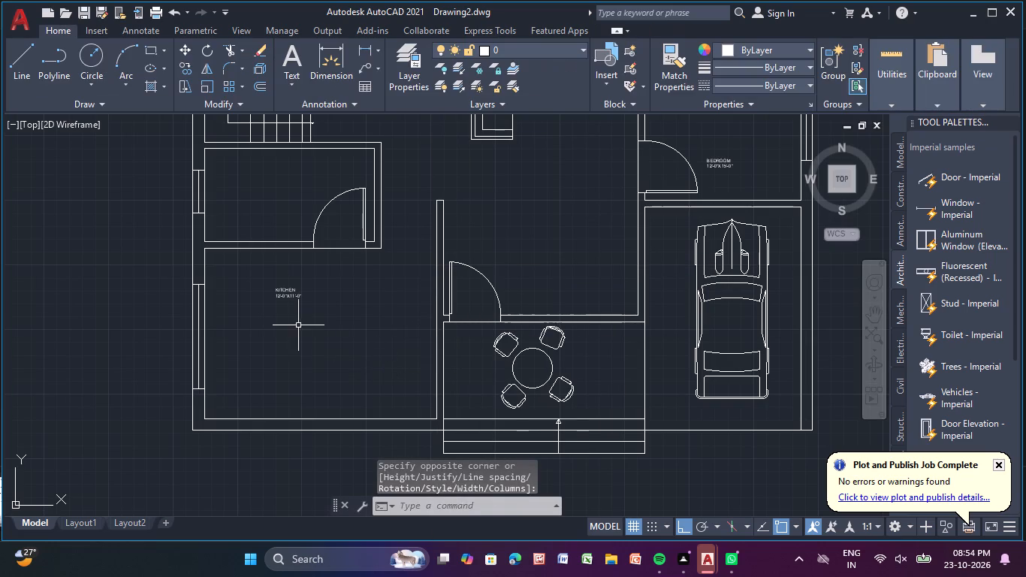
Add a two-line text label in the room north of the kitchen, west of its door, reading UTILITY and 6'-0"X11'-0".
{"action": "middle_click_drag", "start_coordinate": [325, 339], "coordinate": [329, 566]}
{"action": "middle_click_drag", "start_coordinate": [327, 510], "coordinate": [322, 417]}
{"action": "left_click", "coordinate": [289, 65]}
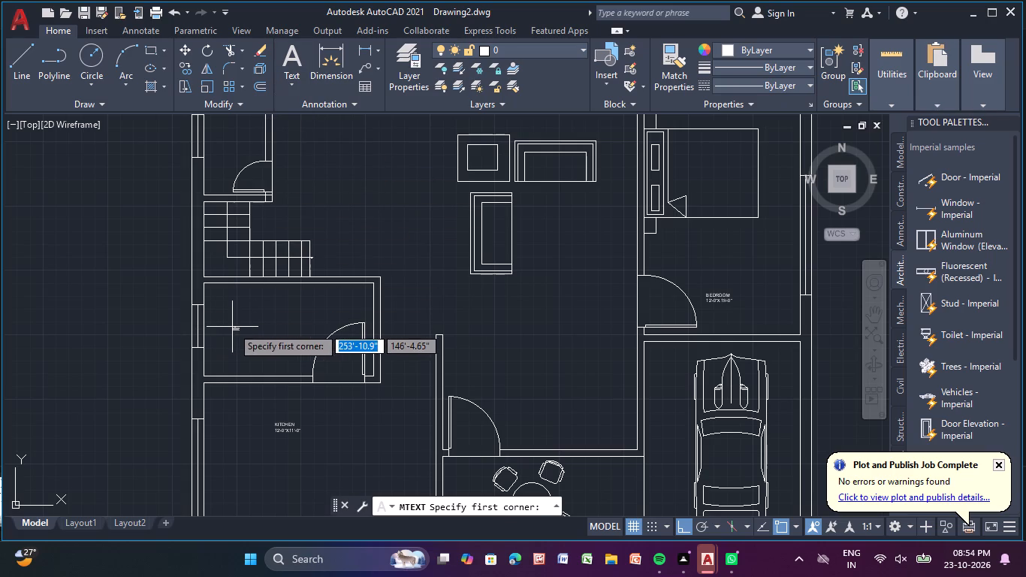
{"action": "left_click", "coordinate": [233, 324]}
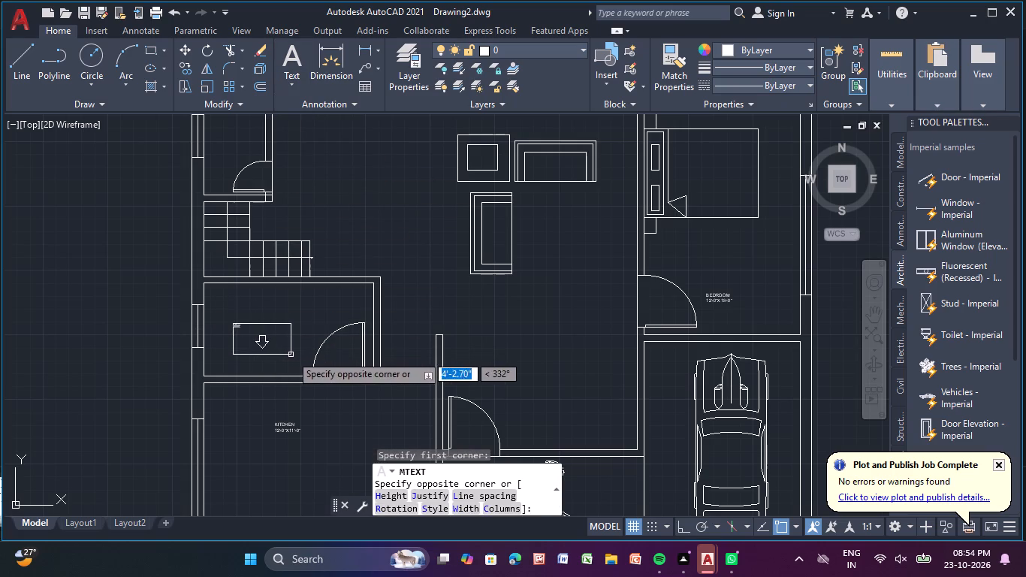
{"action": "left_click", "coordinate": [291, 355]}
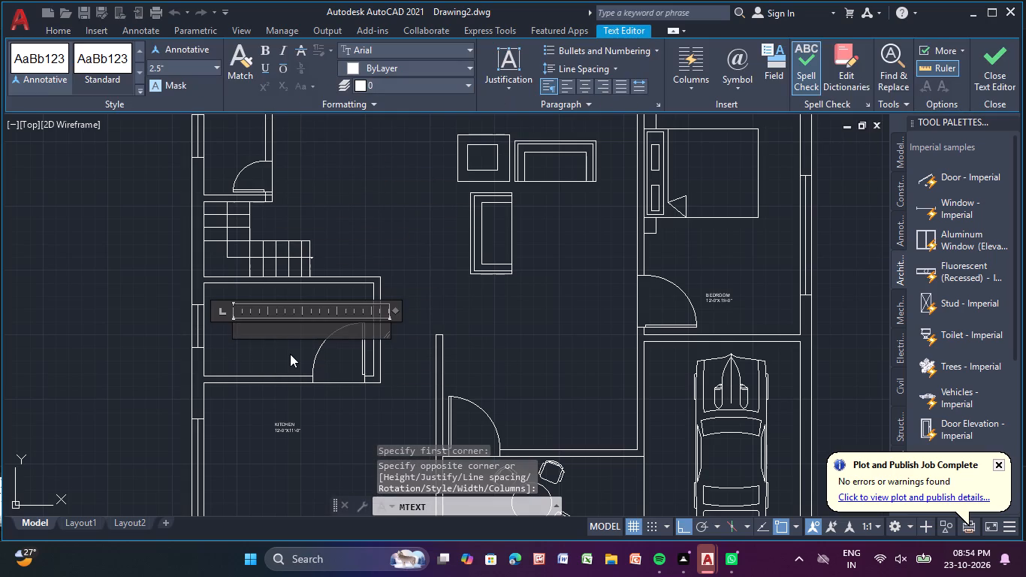
{"action": "type", "text": "ut"}
{"action": "type", "text": "ility"}
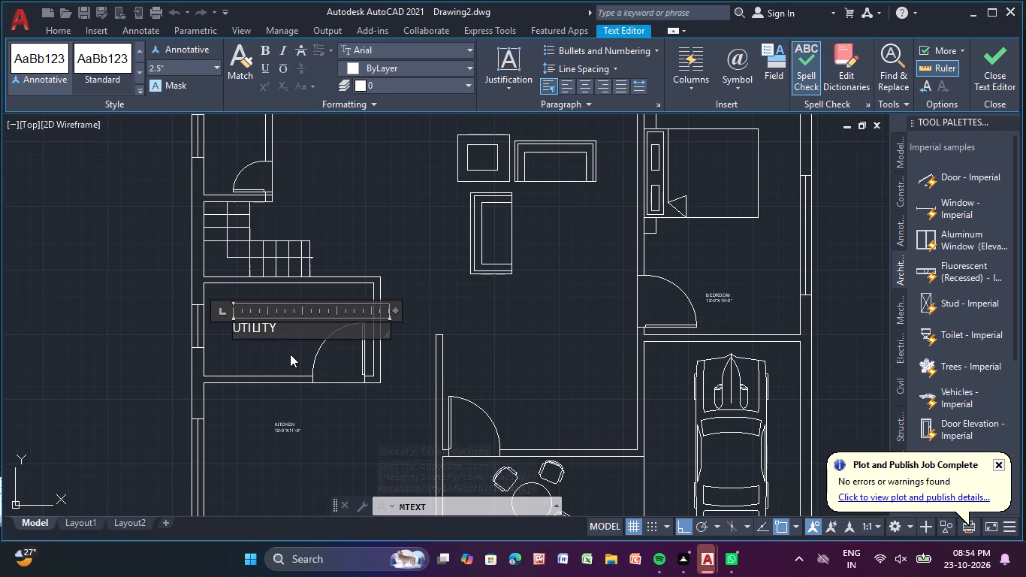
{"action": "key", "text": "Return"}
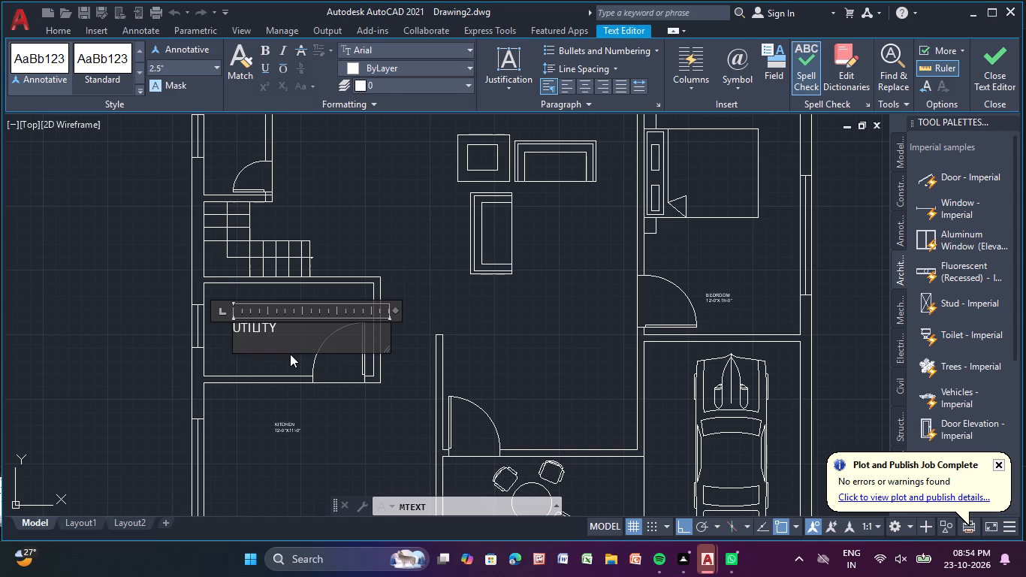
{"action": "type", "text": "6'-0\"x11"}
{"action": "type", "text": "'-0\""}
{"action": "key", "text": "Return"}
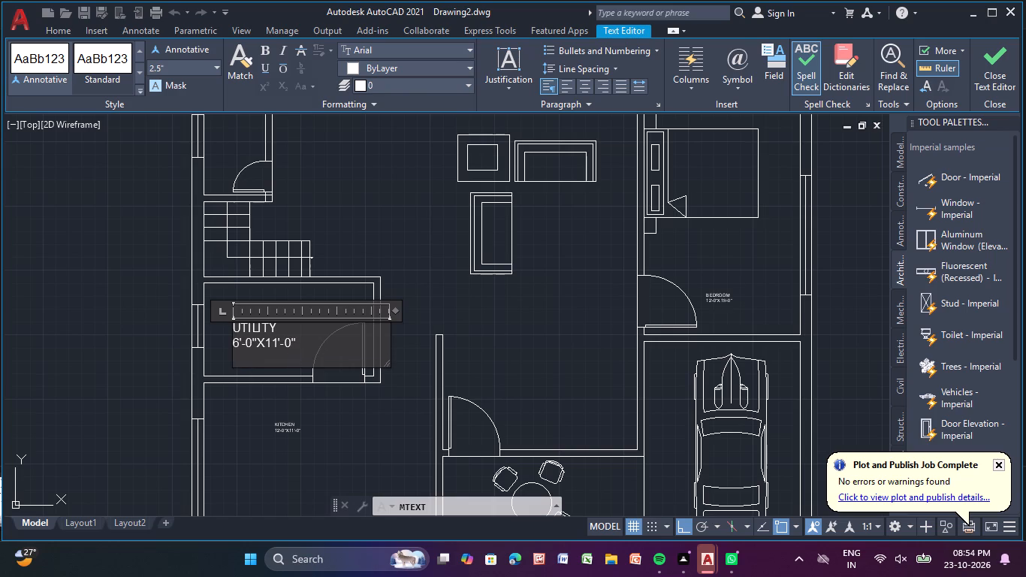
{"action": "left_click", "coordinate": [241, 409]}
Add a two-line text label in the small room north of the stairs, reading C.BATHROOM and 4'-0"X6'-0".
{"action": "scroll", "coordinate": [294, 287], "scroll_direction": "down", "scroll_amount": 1}
{"action": "middle_click_drag", "start_coordinate": [291, 267], "coordinate": [266, 385]}
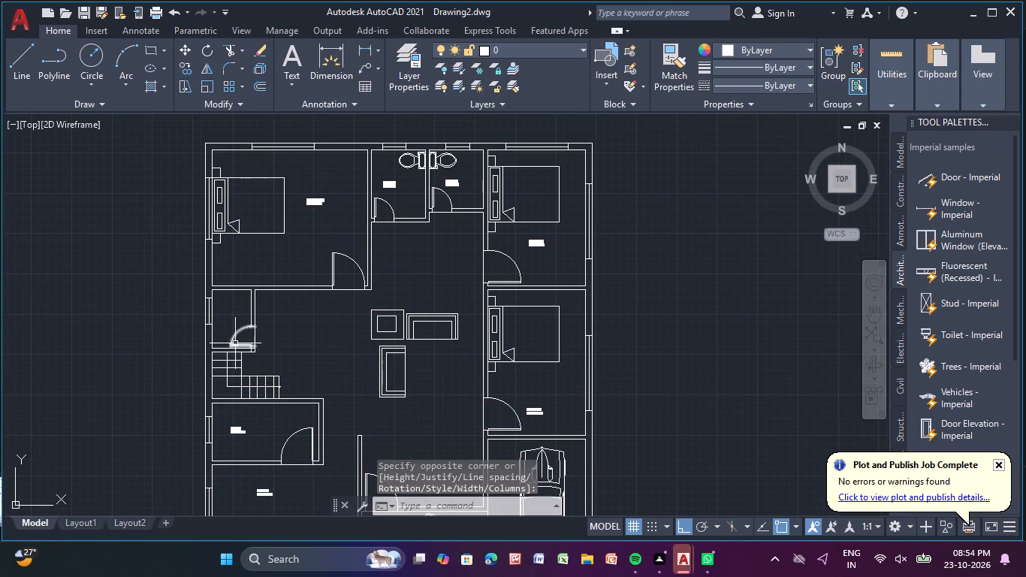
{"action": "scroll", "coordinate": [222, 305], "scroll_direction": "up", "scroll_amount": 2}
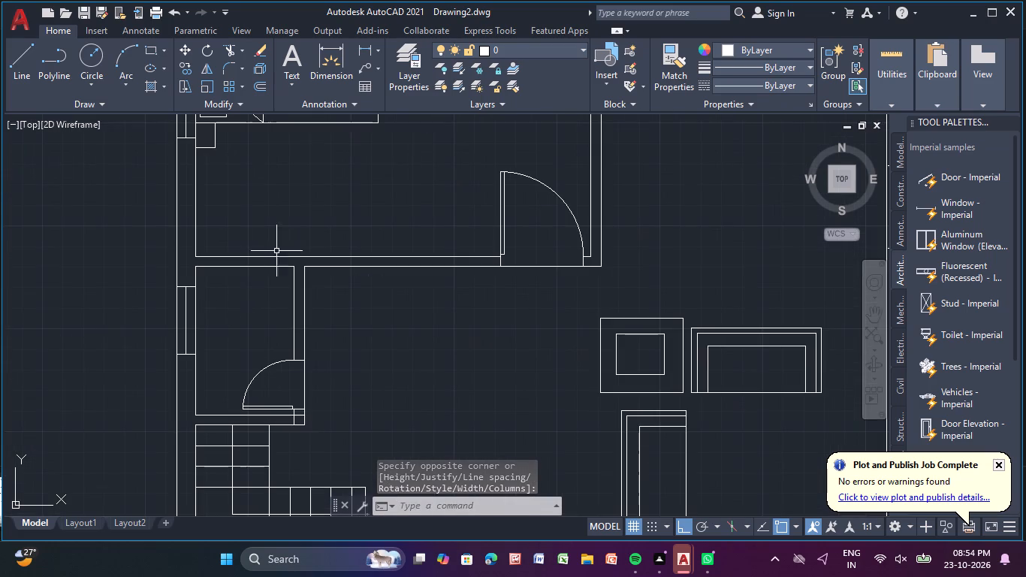
{"action": "left_click", "coordinate": [283, 59]}
{"action": "left_click", "coordinate": [216, 311]}
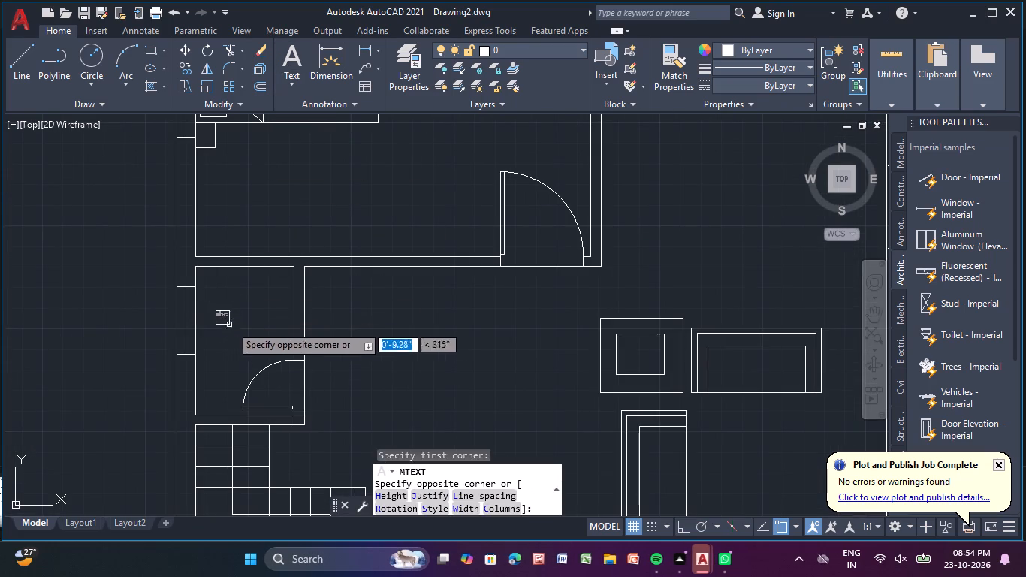
{"action": "left_click", "coordinate": [261, 346]}
{"action": "type", "text": "c.bathroom"}
{"action": "key", "text": "Return"}
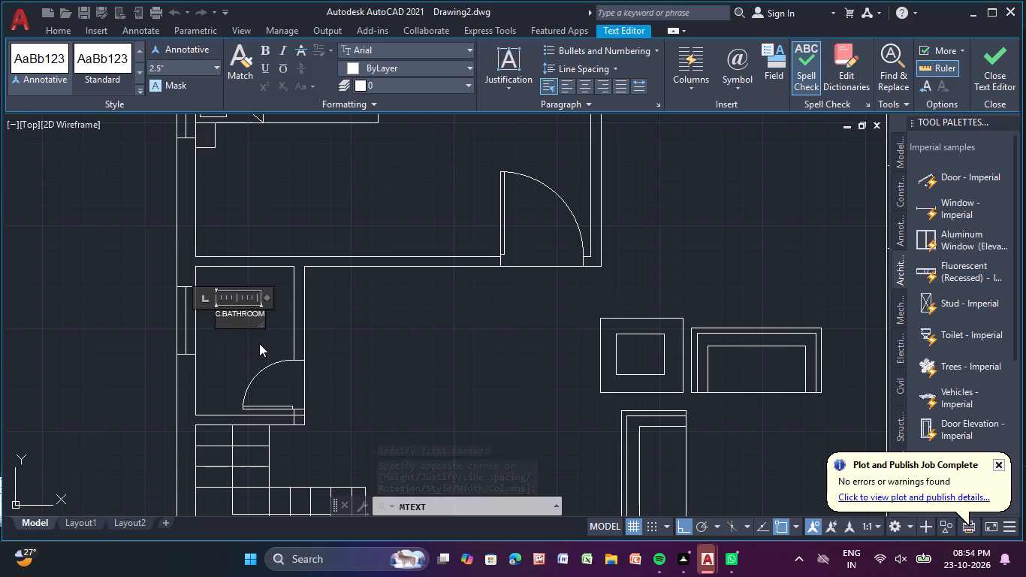
{"action": "type", "text": "4'-0"}
{"action": "key", "text": "shift+quotedbl"}
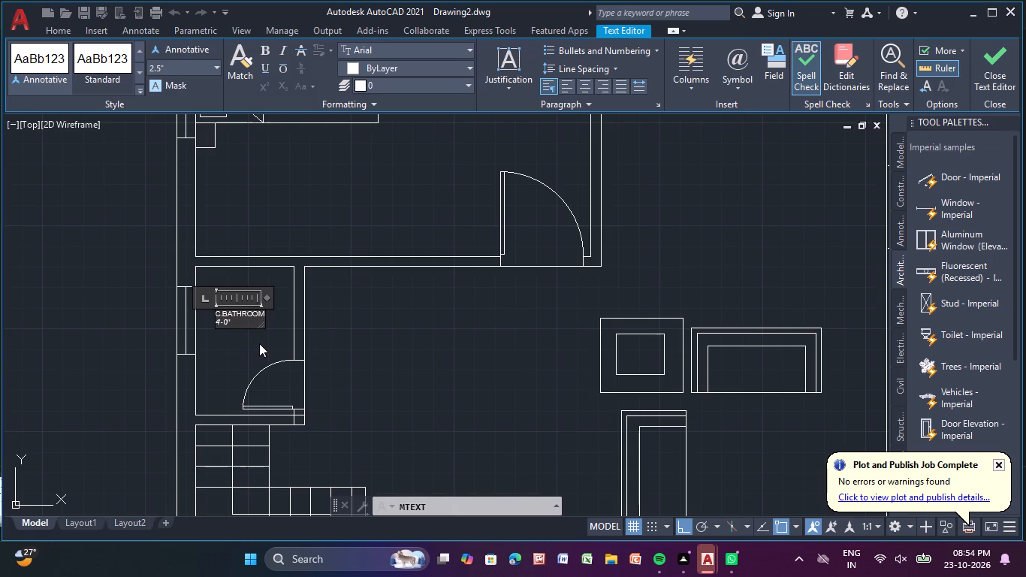
{"action": "type", "text": "x6'-0"}
{"action": "key", "text": "shift+quotedbl"}
{"action": "key", "text": "Return"}
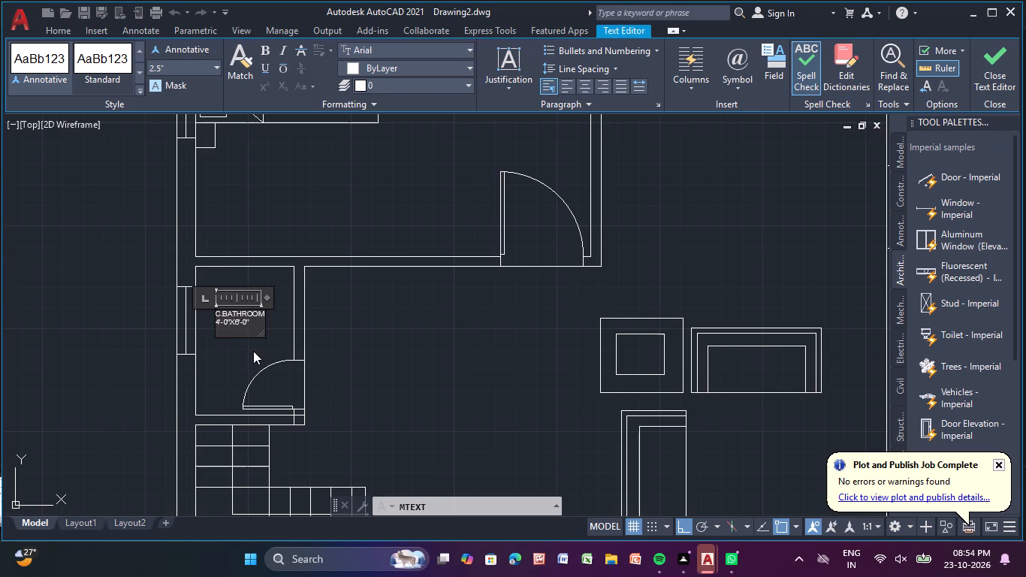
{"action": "scroll", "coordinate": [252, 352], "scroll_direction": "down", "scroll_amount": 1}
{"action": "scroll", "coordinate": [377, 369], "scroll_direction": "down", "scroll_amount": 2}
{"action": "middle_click_drag", "start_coordinate": [379, 369], "coordinate": [374, 165]}
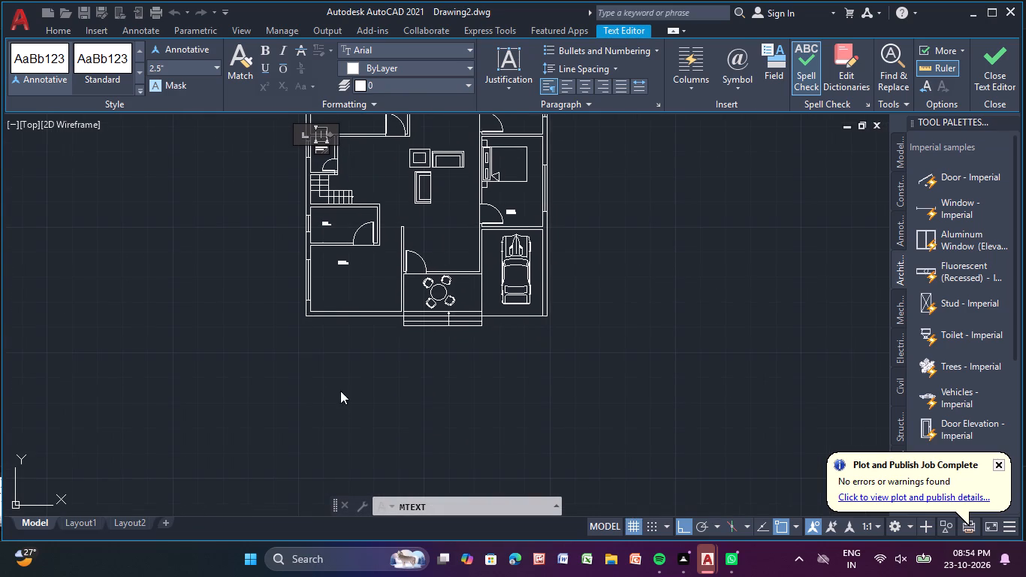
{"action": "middle_click_drag", "start_coordinate": [332, 438], "coordinate": [357, 370]}
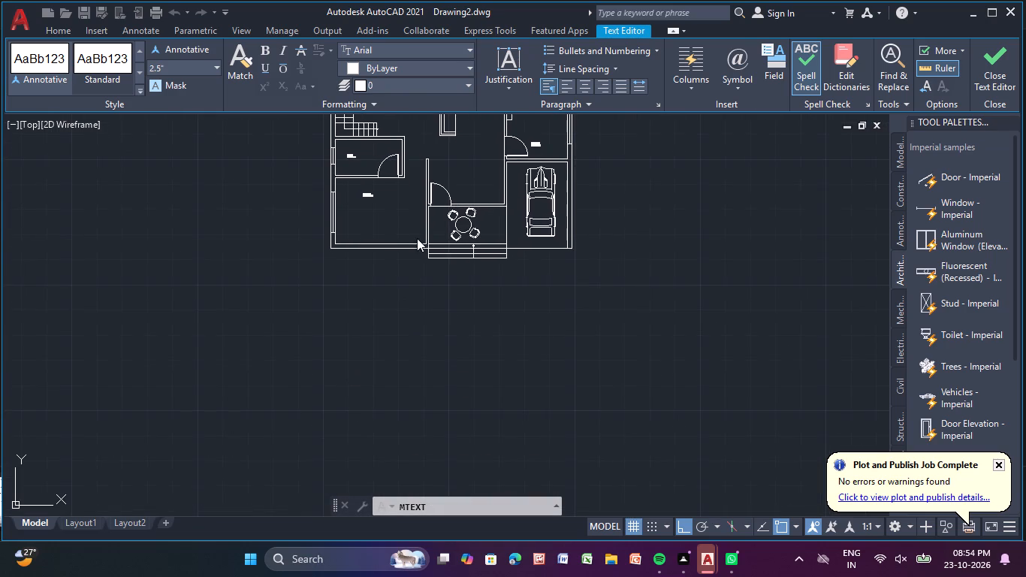
{"action": "scroll", "coordinate": [421, 259], "scroll_direction": "up", "scroll_amount": 3}
{"action": "middle_click_drag", "start_coordinate": [421, 259], "coordinate": [418, 331]}
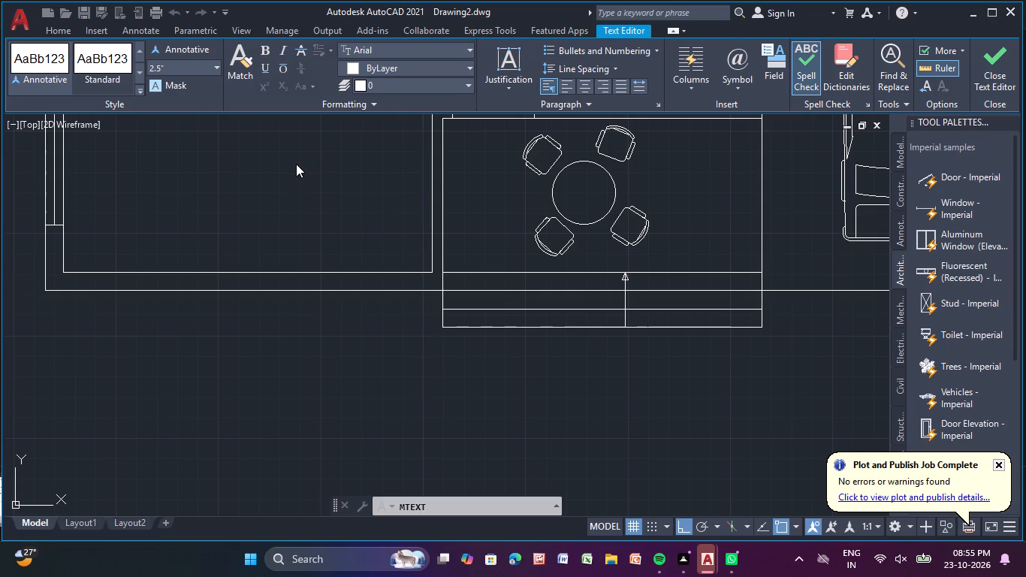
{"action": "key", "text": "Escape"}
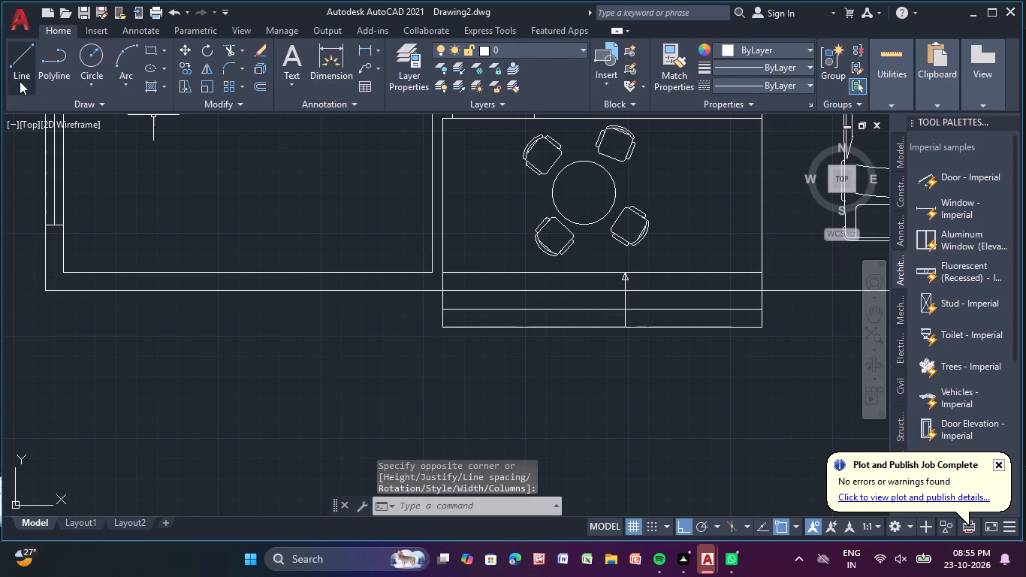
Draw another 9" deep entrance step below the lowest one, spanning its full width and closing at its southeast corner.
{"action": "left_click", "coordinate": [17, 61]}
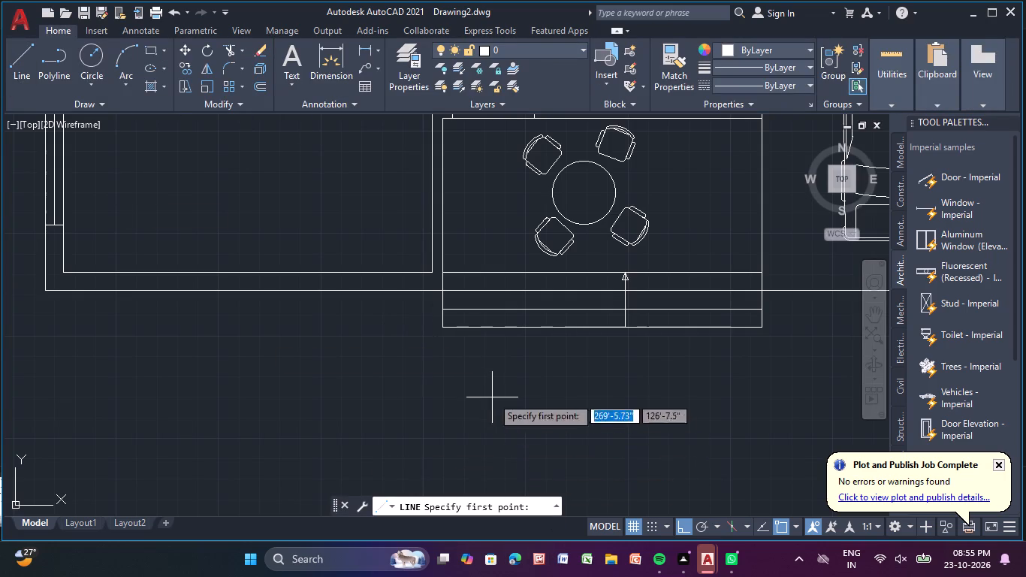
{"action": "middle_click_drag", "start_coordinate": [492, 394], "coordinate": [460, 276]}
{"action": "left_click", "coordinate": [409, 211]}
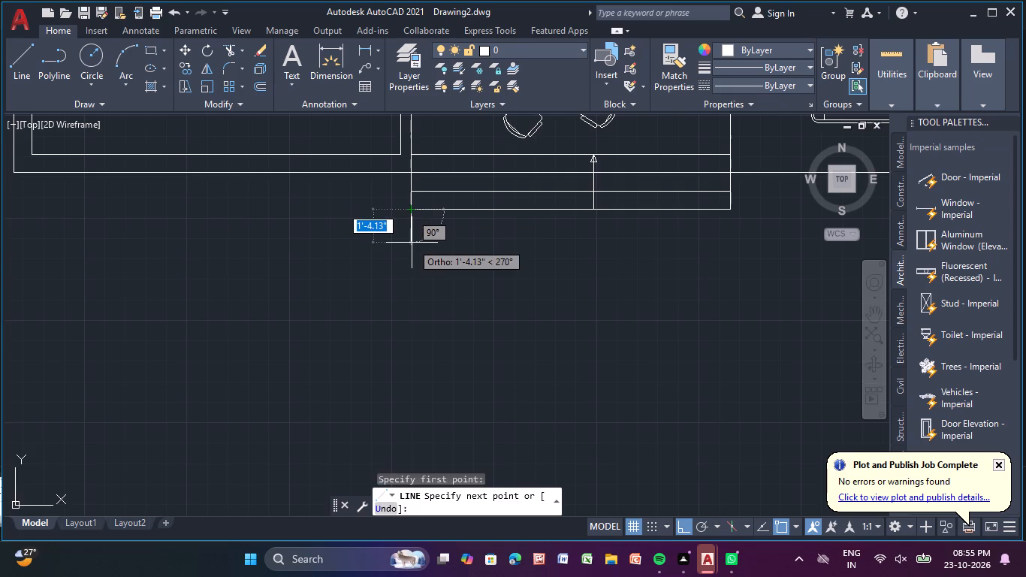
{"action": "key", "text": "9"}
{"action": "key", "text": "shift+quotedbl"}
{"action": "key", "text": "Return"}
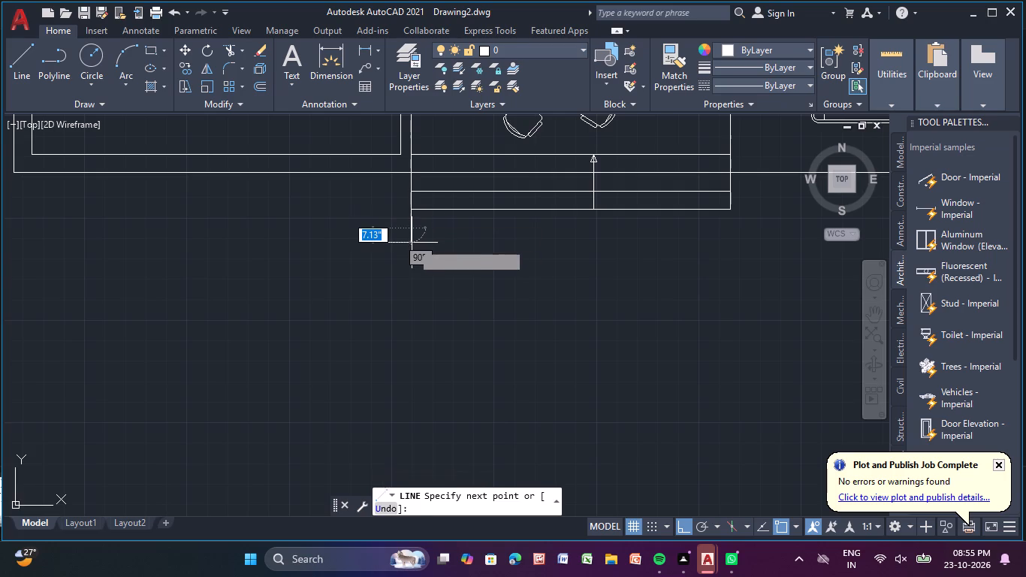
{"action": "left_click", "coordinate": [732, 228]}
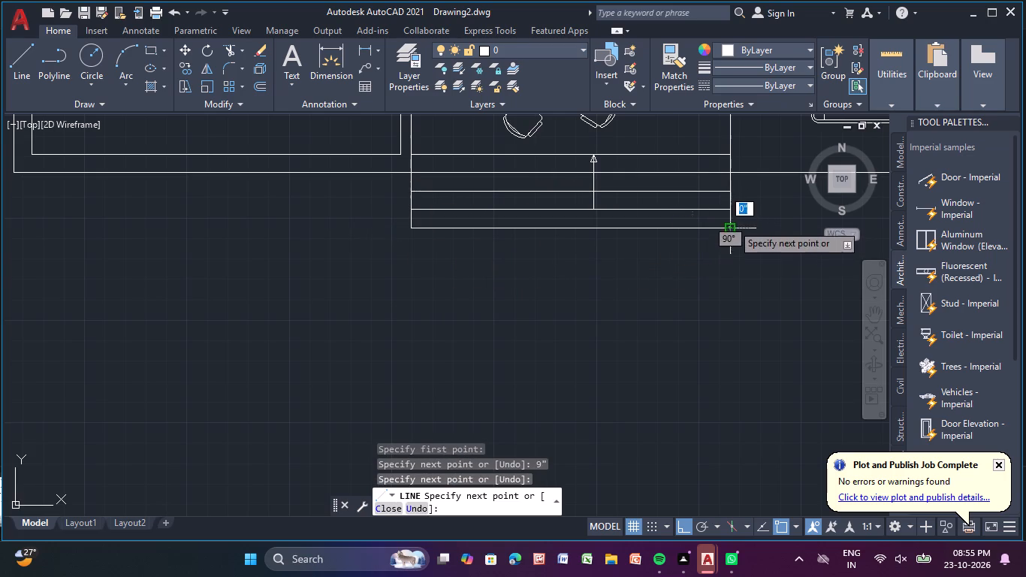
{"action": "left_click", "coordinate": [731, 210]}
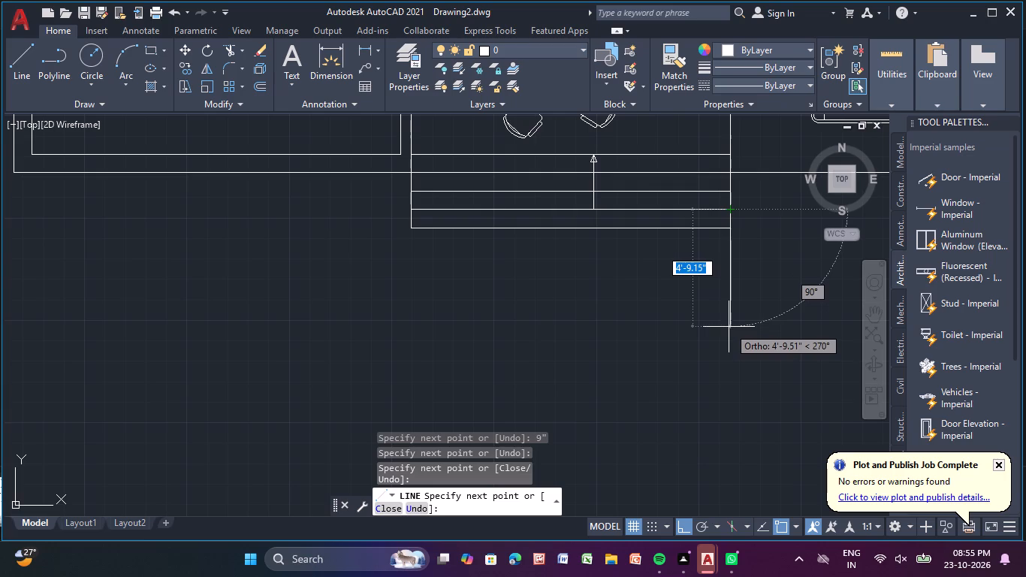
{"action": "key", "text": "Escape"}
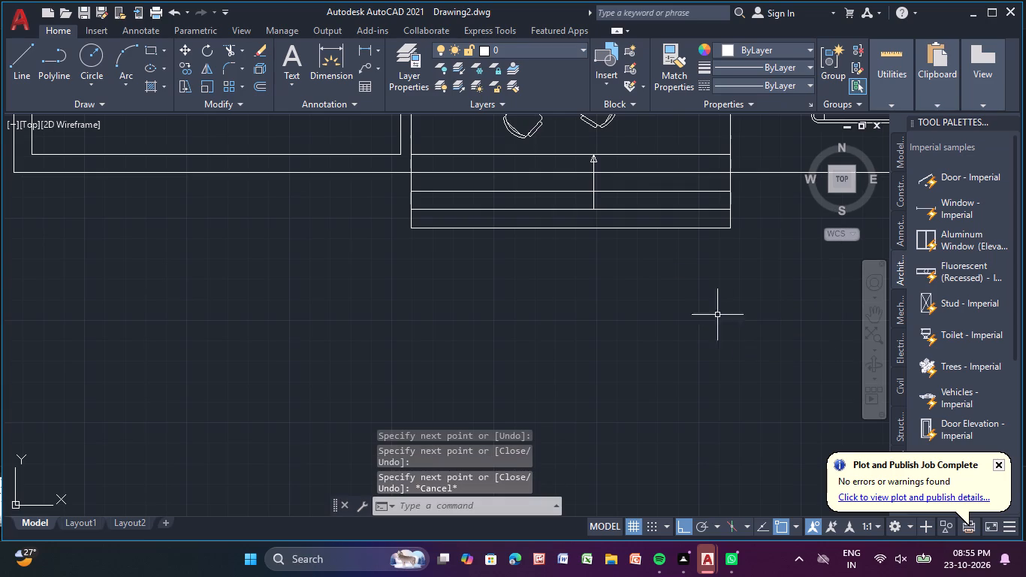
Extend the entrance arrow's shaft with a line down to the new lowest step's edge.
{"action": "left_click_drag", "start_coordinate": [26, 44], "coordinate": [29, 69]}
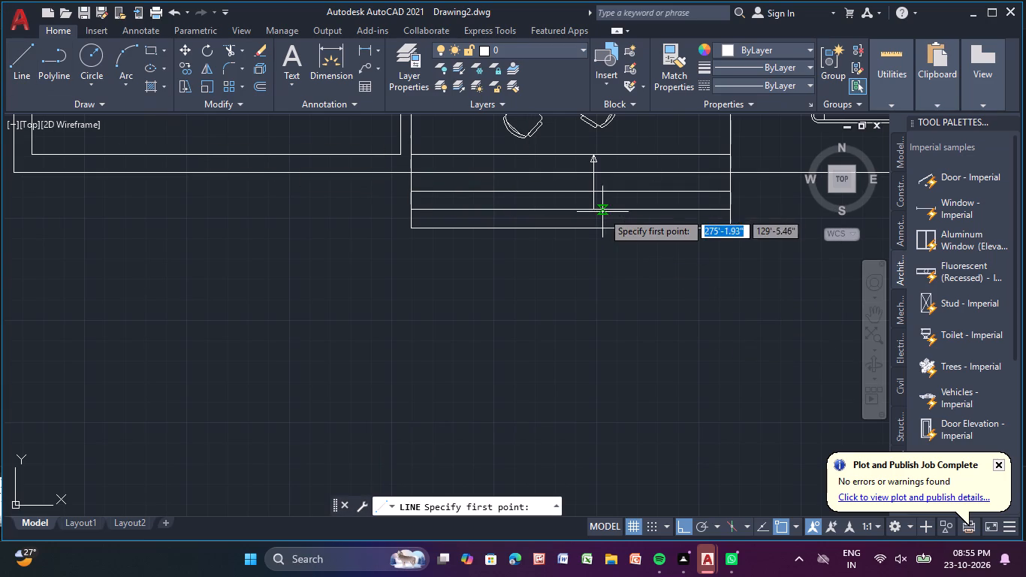
{"action": "left_click", "coordinate": [594, 210]}
{"action": "left_click", "coordinate": [596, 232]}
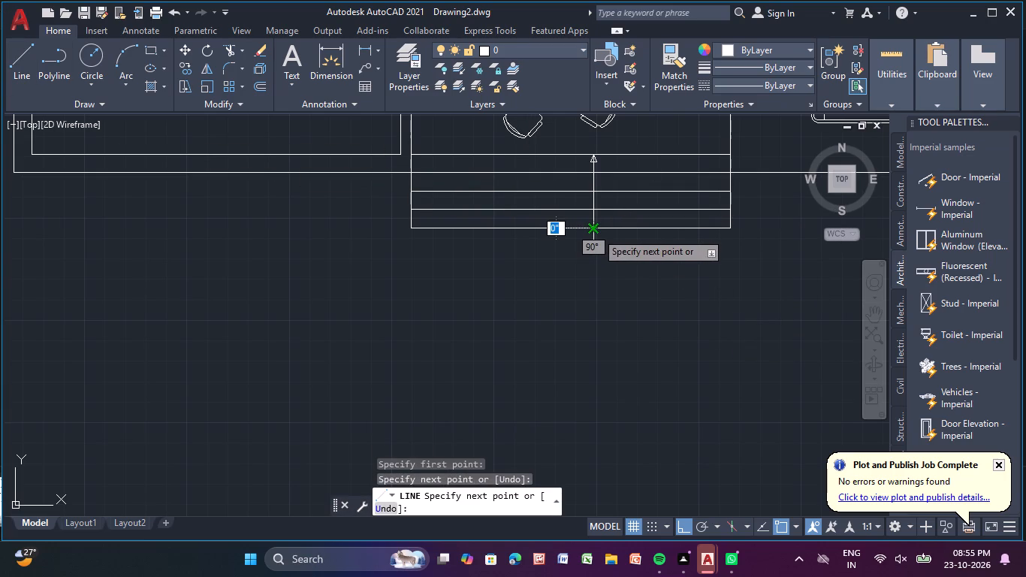
{"action": "key", "text": "Escape"}
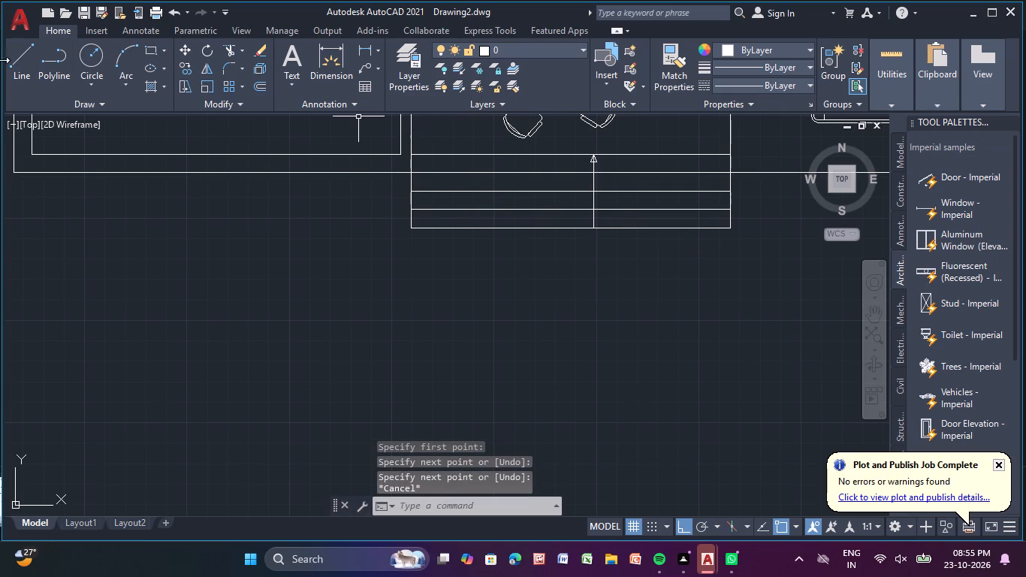
Draw a line about 16'-2" west from the lowest step's southwest corner, continuing about 2'-3" north to the house's southwest corner.
{"action": "left_click_drag", "start_coordinate": [23, 46], "coordinate": [24, 54]}
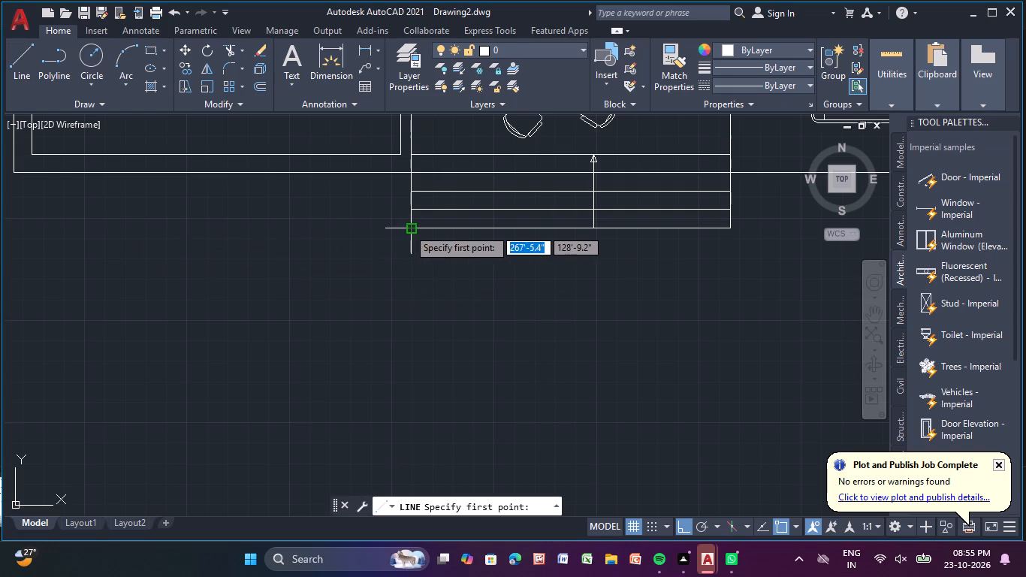
{"action": "left_click", "coordinate": [408, 228]}
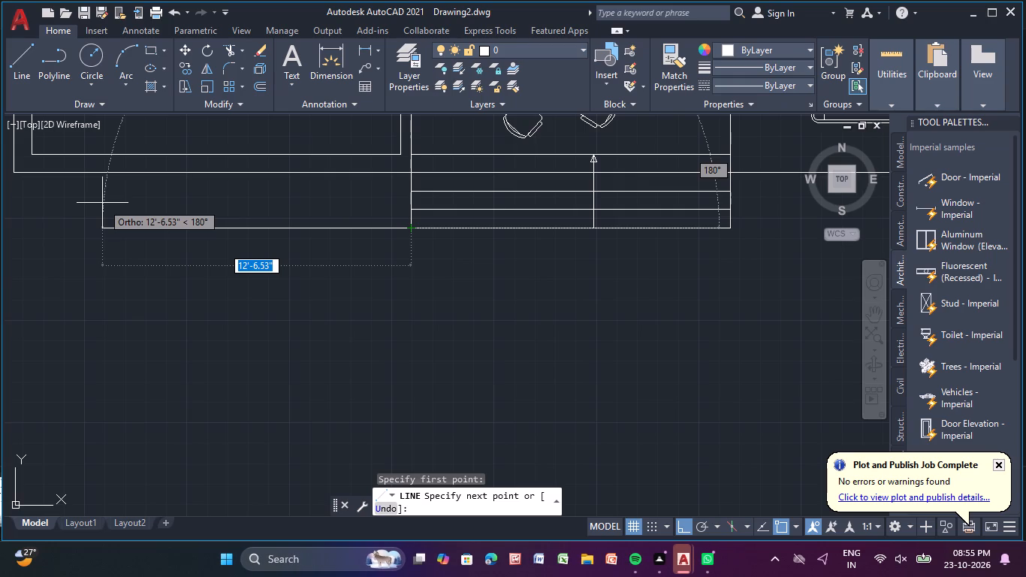
{"action": "middle_click_drag", "start_coordinate": [102, 203], "coordinate": [285, 284]}
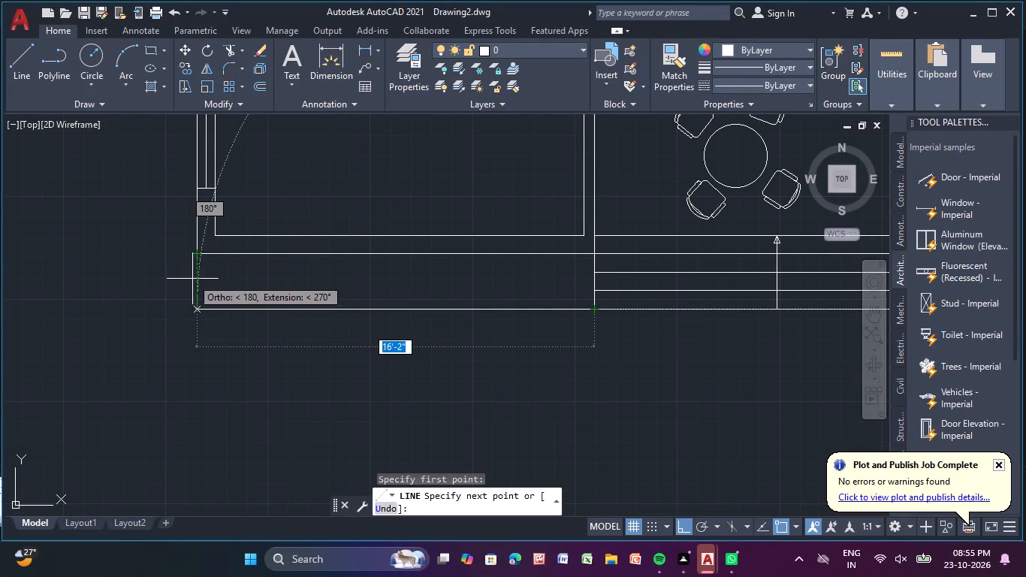
{"action": "left_click", "coordinate": [198, 308]}
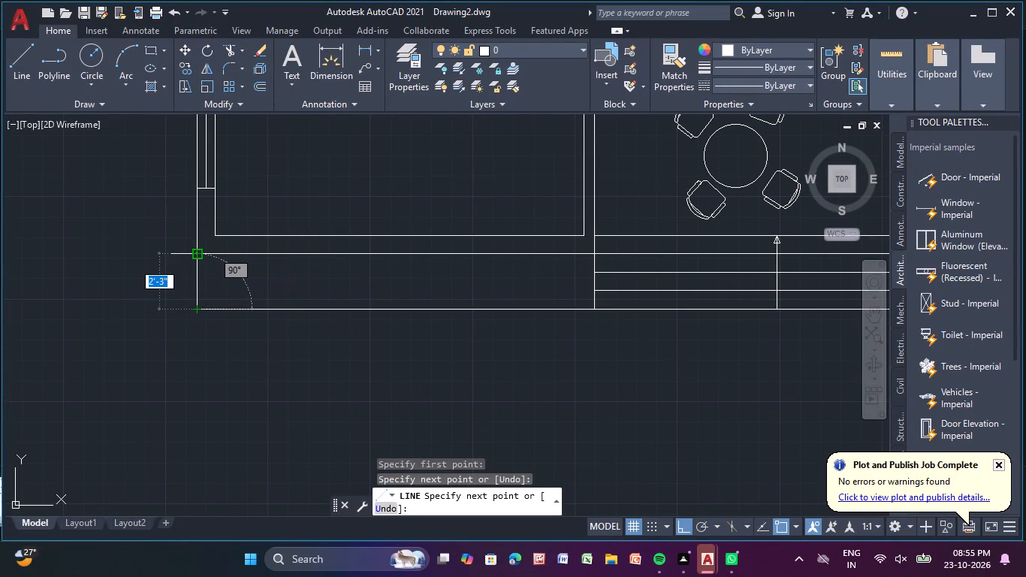
{"action": "left_click", "coordinate": [196, 256]}
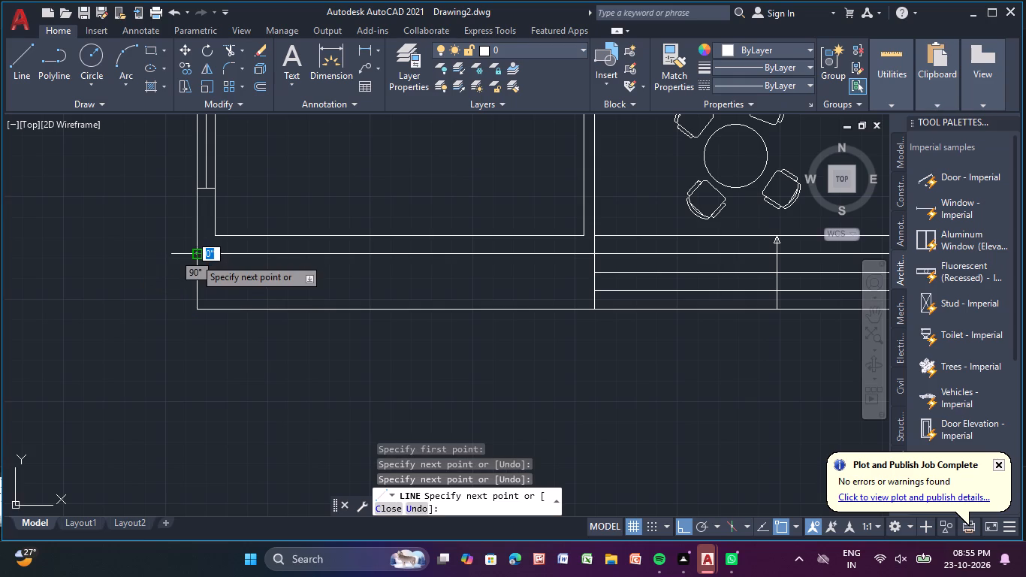
{"action": "key", "text": "Escape"}
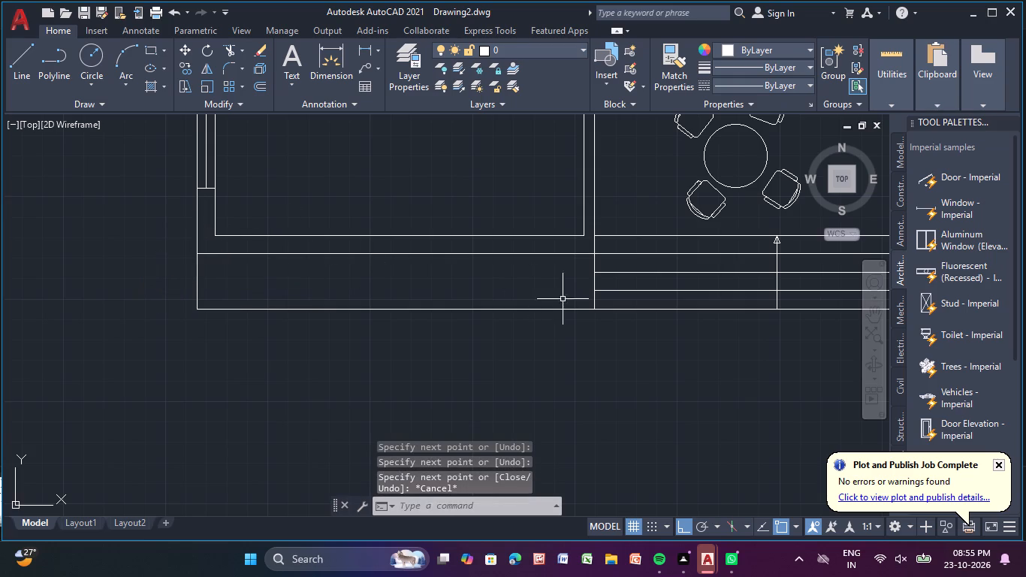
Insert a tree block near the house's southwest corner and set its type to Type 1 Evergreen (Elevation).
{"action": "left_click", "coordinate": [983, 367]}
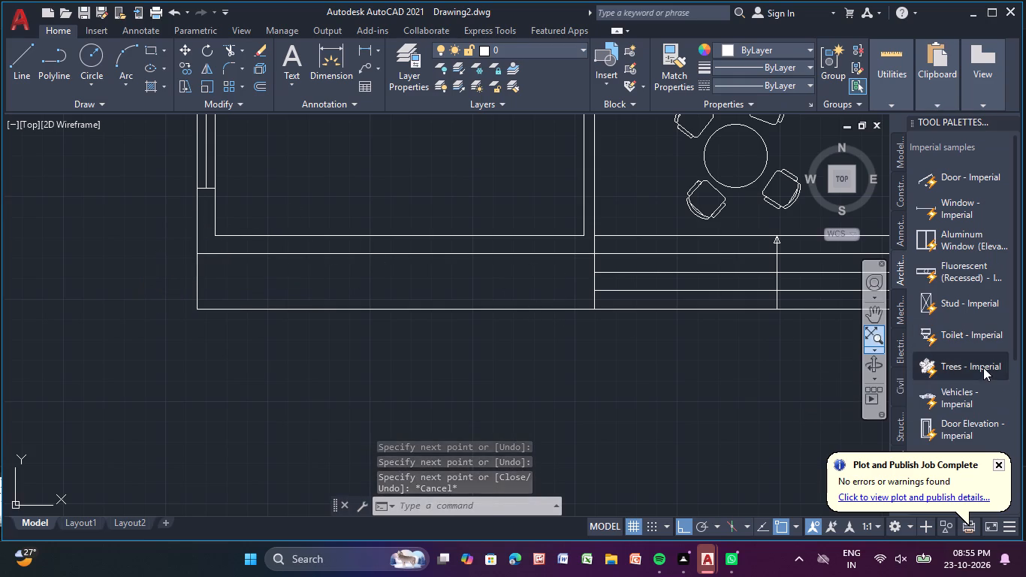
{"action": "left_click", "coordinate": [278, 388]}
{"action": "left_click", "coordinate": [270, 384]}
{"action": "middle_click_drag", "start_coordinate": [268, 378], "coordinate": [211, 262]}
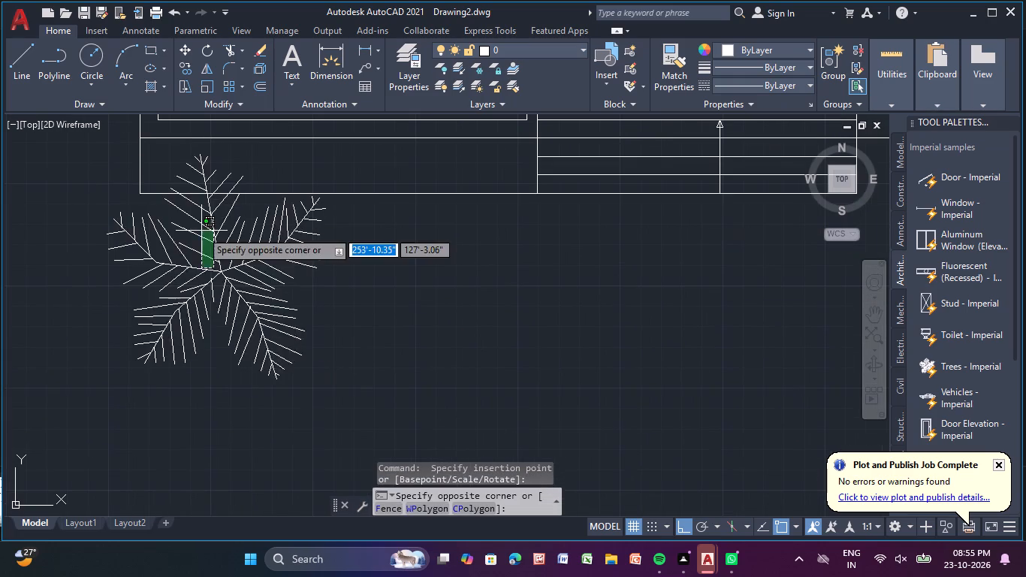
{"action": "left_click", "coordinate": [201, 231]}
{"action": "left_click", "coordinate": [273, 271]}
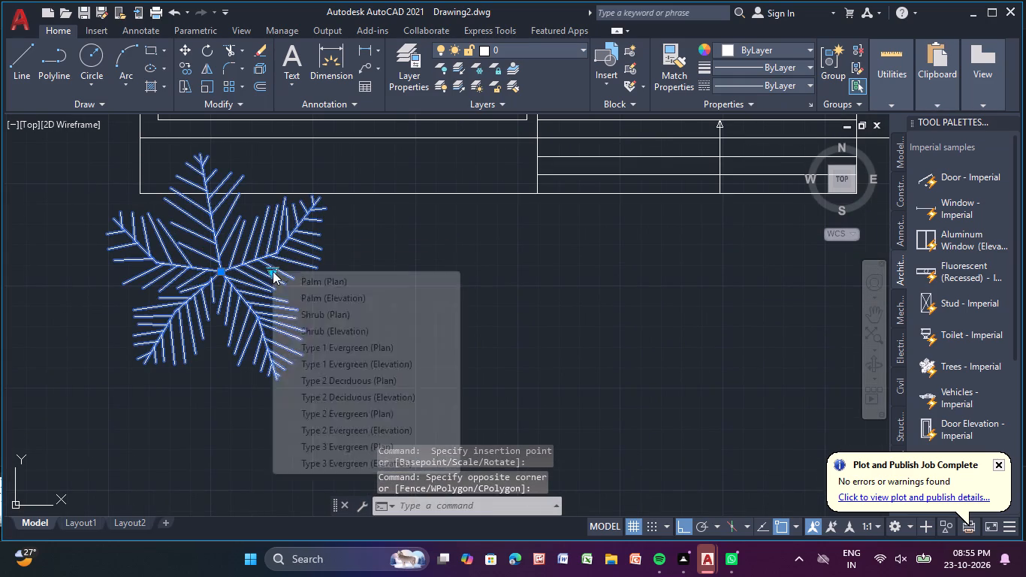
{"action": "left_click", "coordinate": [338, 367]}
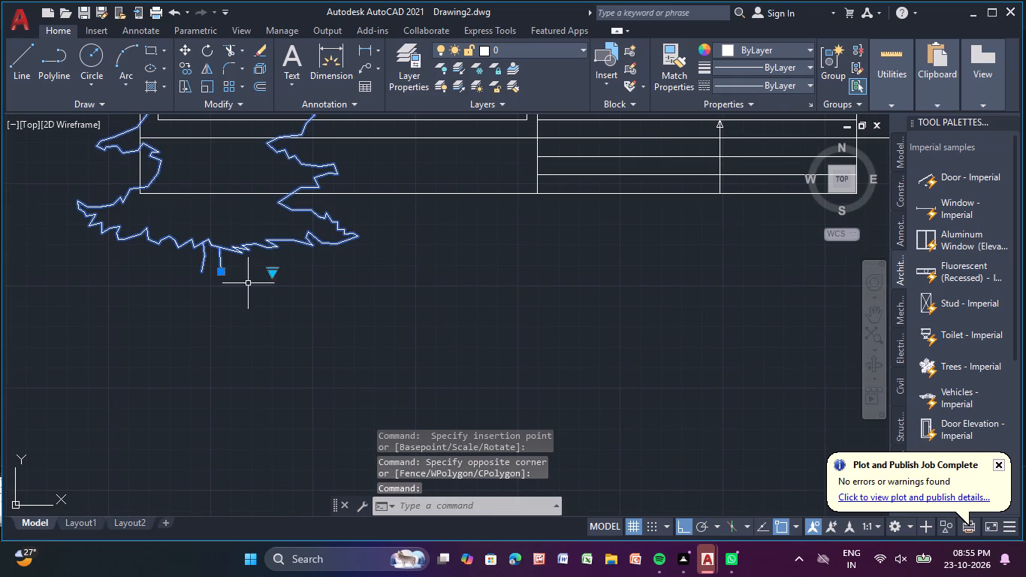
Scale the evergreen down freehand so it is small enough to fit within the front planting strip.
{"action": "middle_click_drag", "start_coordinate": [204, 264], "coordinate": [175, 373]}
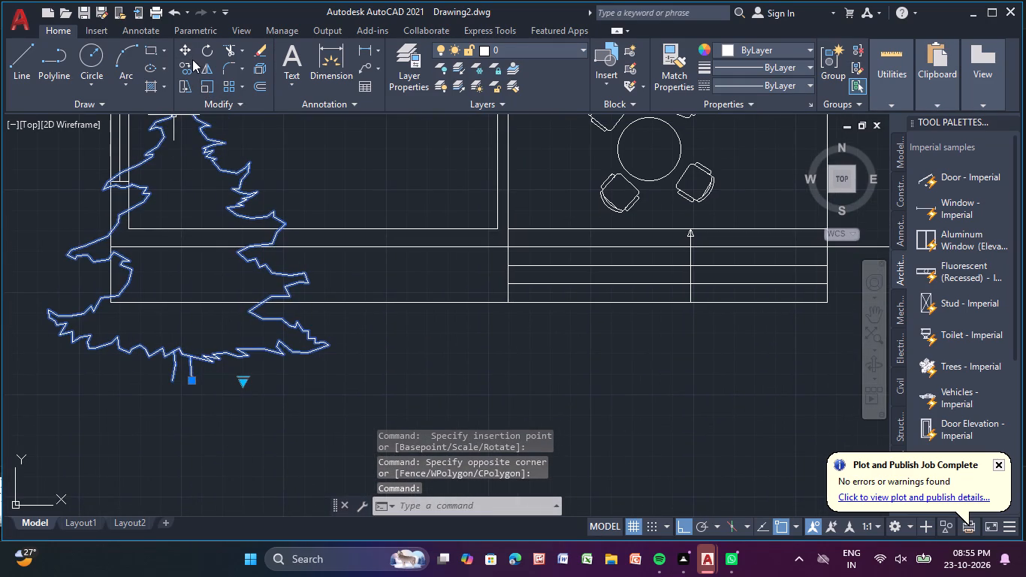
{"action": "left_click", "coordinate": [204, 87]}
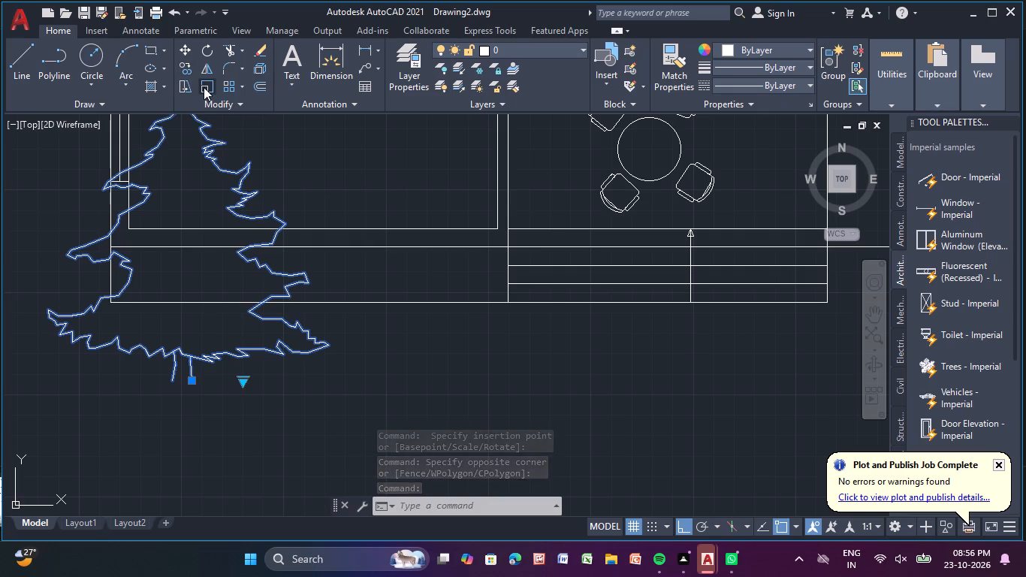
{"action": "left_click", "coordinate": [81, 351]}
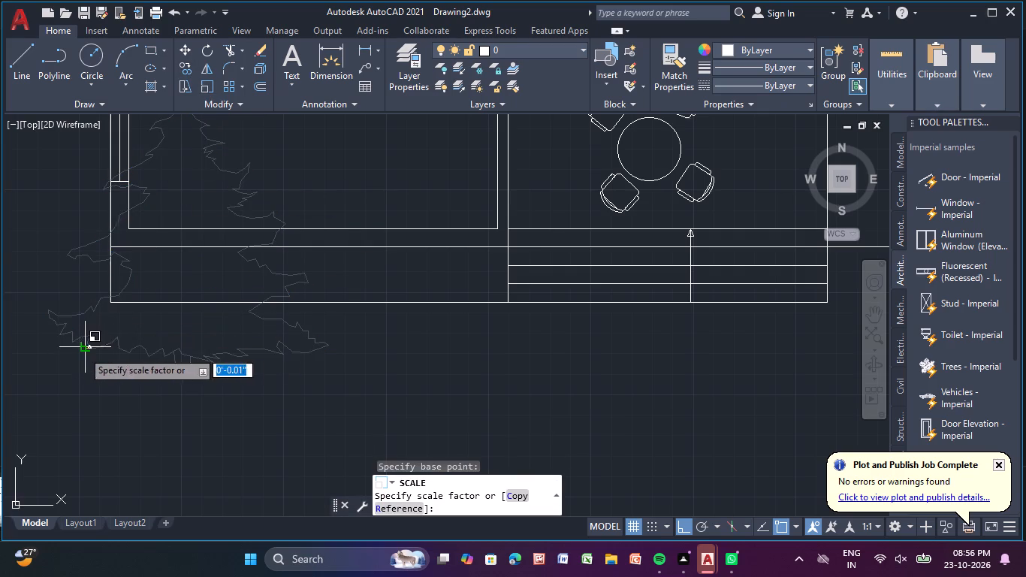
{"action": "left_click", "coordinate": [109, 387]}
Move the evergreen into the west end of the planting strip, using polar tracking instead of ortho.
{"action": "left_click", "coordinate": [110, 340]}
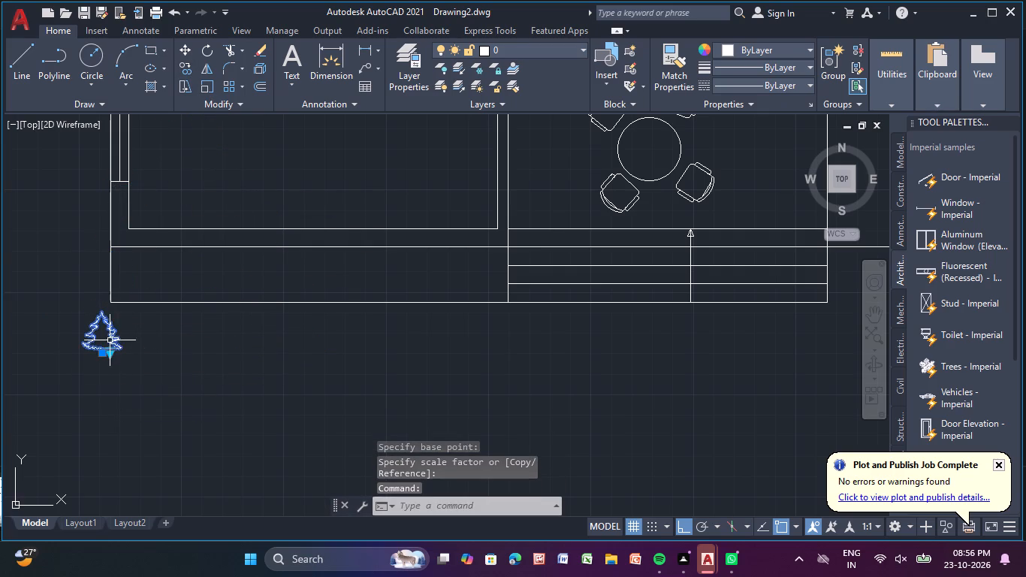
{"action": "left_click", "coordinate": [103, 352]}
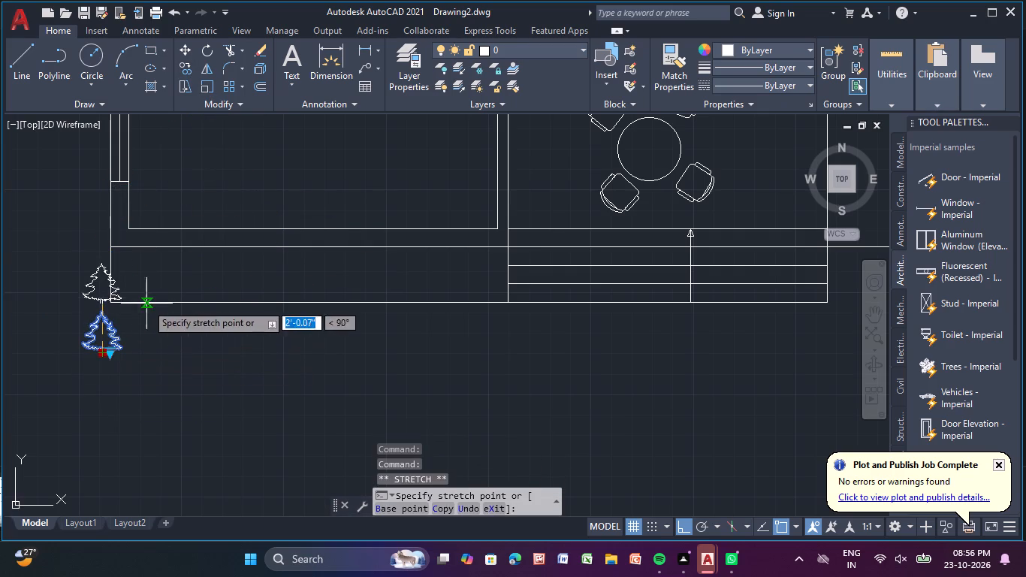
{"action": "left_click", "coordinate": [697, 524]}
{"action": "scroll", "coordinate": [154, 292], "scroll_direction": "up", "scroll_amount": 2}
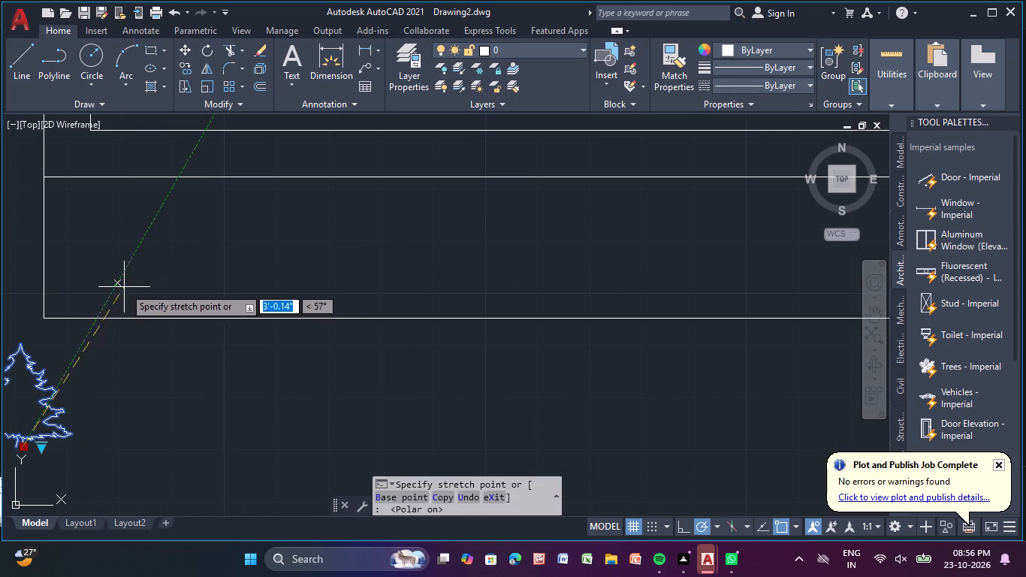
{"action": "left_click", "coordinate": [119, 285]}
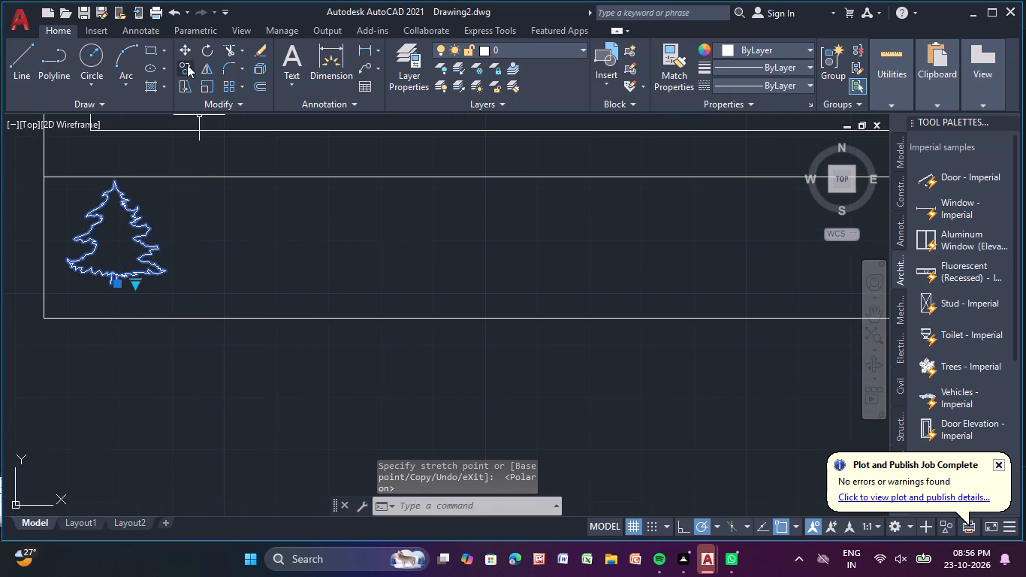
Copy the evergreen twice eastward along the planting strip.
{"action": "left_click", "coordinate": [186, 65]}
{"action": "left_click", "coordinate": [136, 246]}
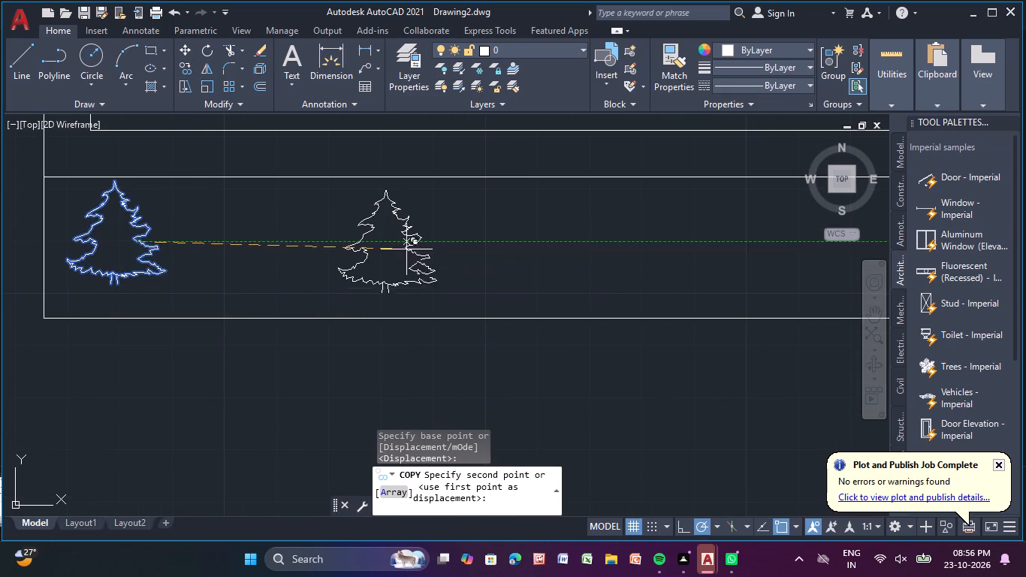
{"action": "left_click", "coordinate": [397, 243]}
{"action": "middle_click_drag", "start_coordinate": [521, 241], "coordinate": [298, 274]}
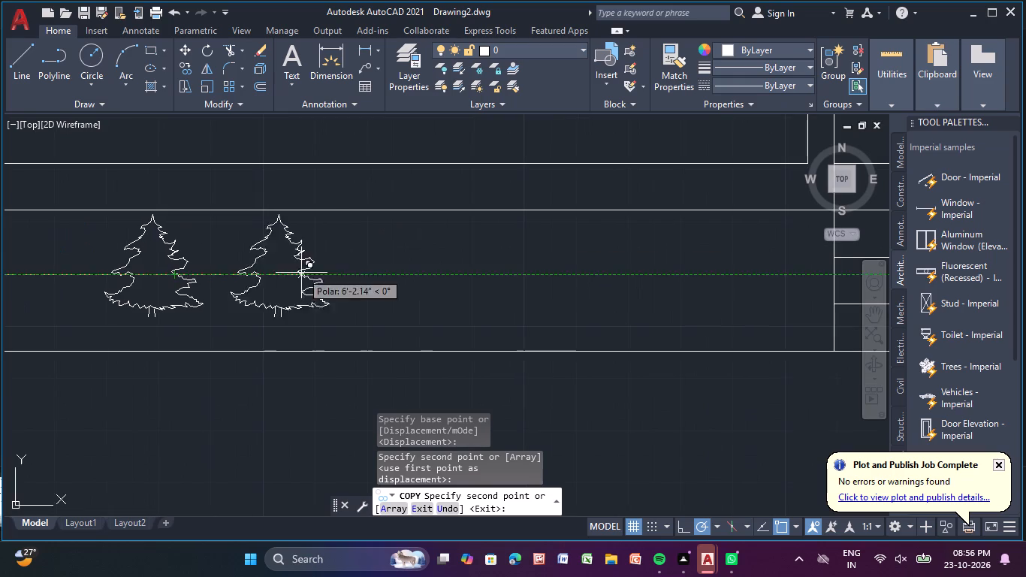
{"action": "left_click", "coordinate": [449, 264]}
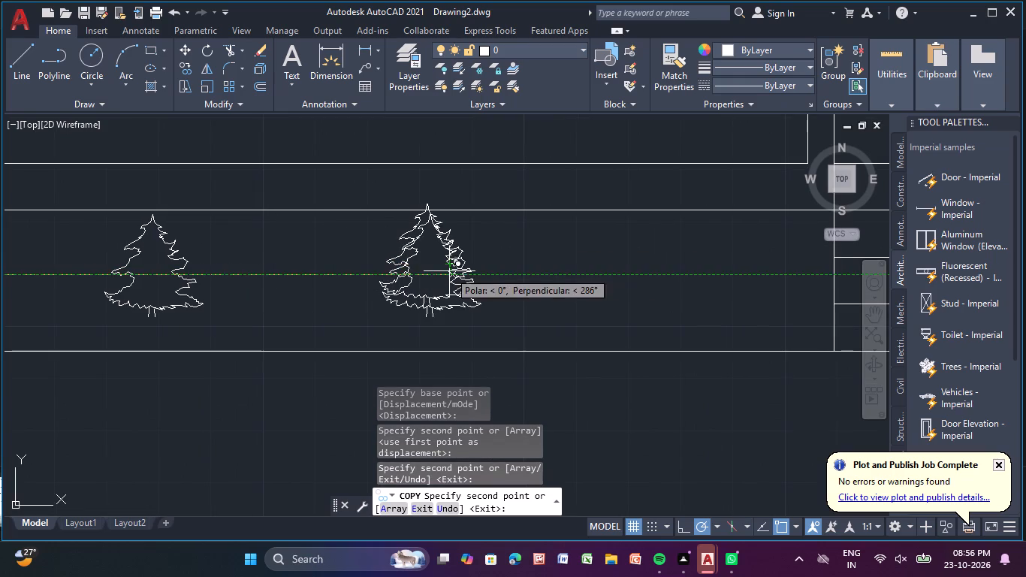
{"action": "key", "text": "Escape"}
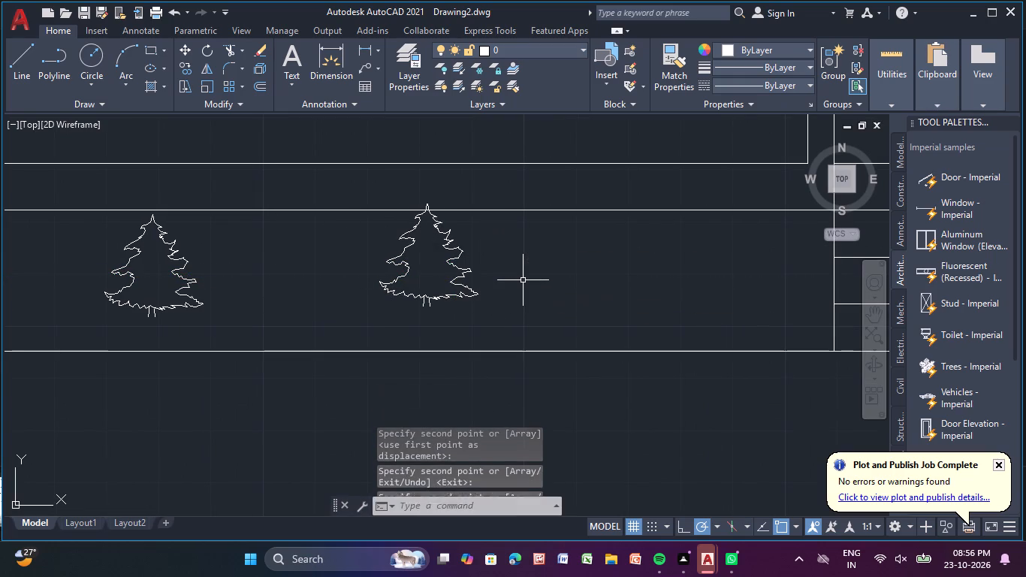
Delete the easternmost evergreen copy, which is out of line with the others.
{"action": "left_click", "coordinate": [453, 264]}
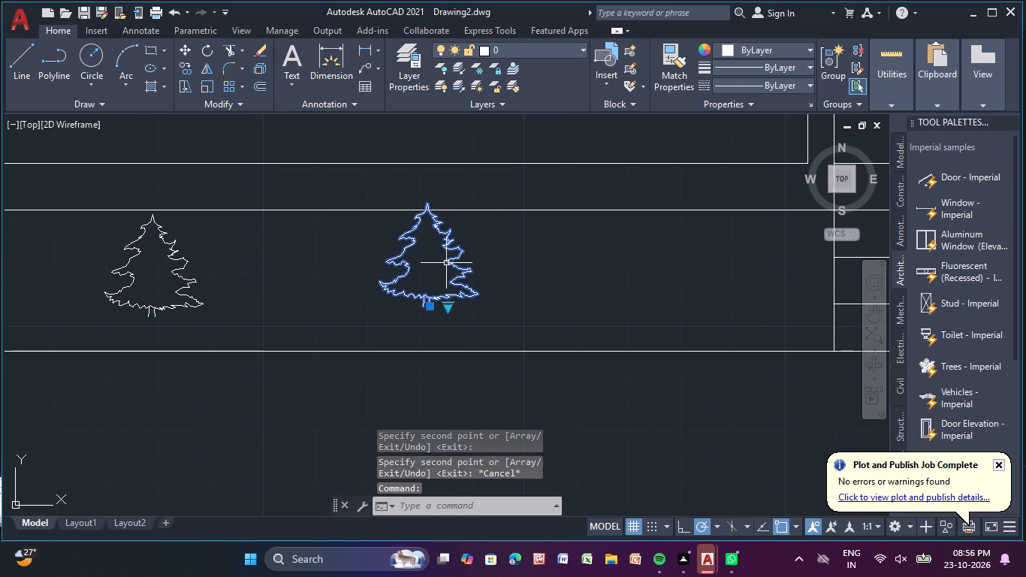
{"action": "key", "text": "Delete"}
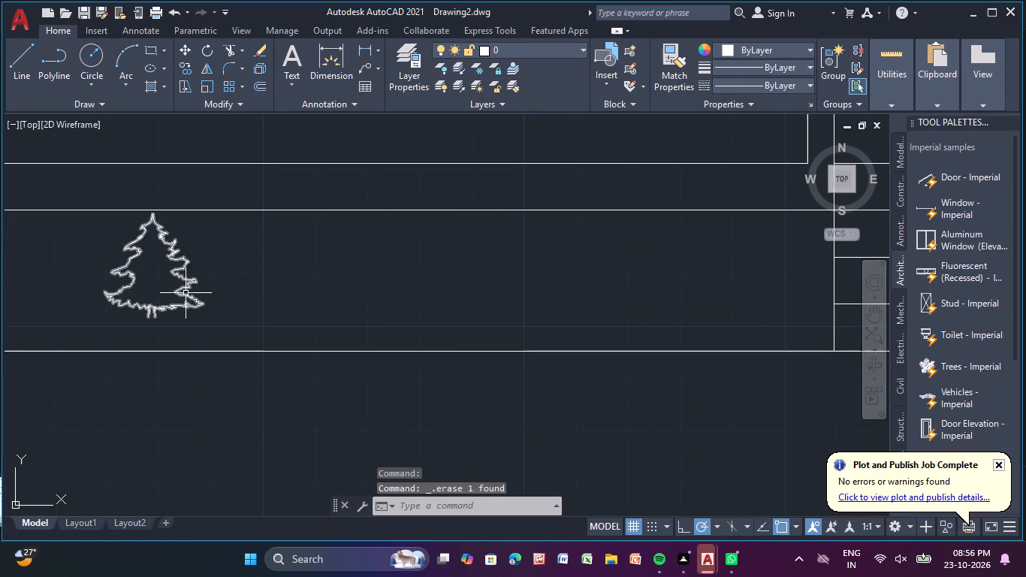
Copy the second evergreen horizontally to two spots, about 4'-3" and 8'-10" east, completing a row of four.
{"action": "left_click", "coordinate": [183, 286]}
{"action": "left_click", "coordinate": [182, 62]}
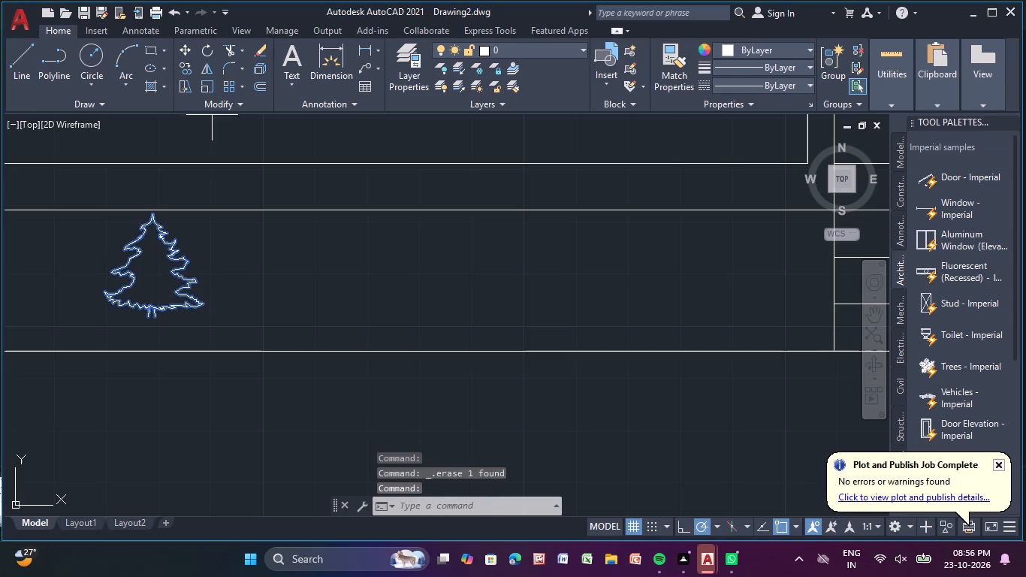
{"action": "left_click", "coordinate": [147, 254]}
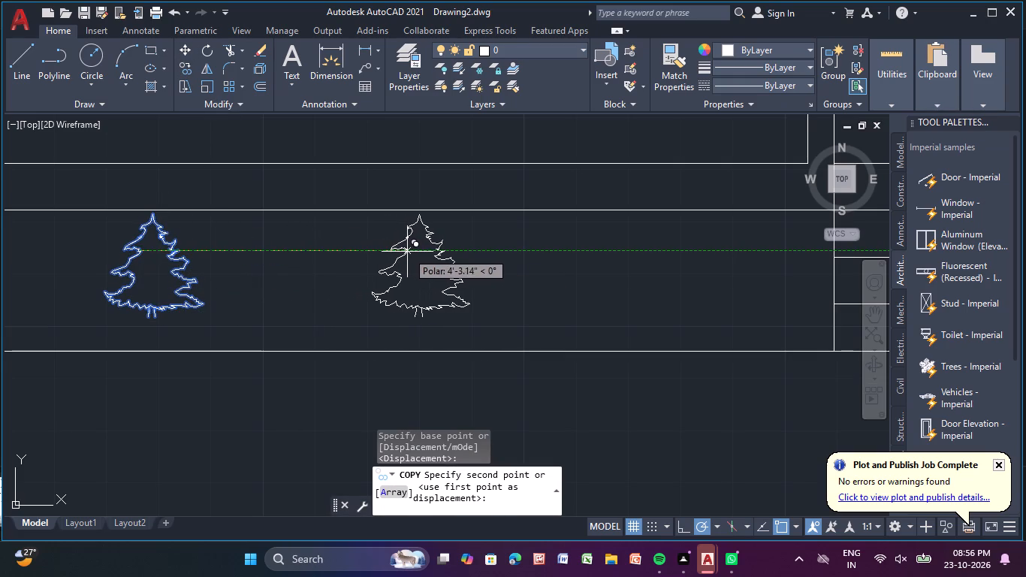
{"action": "left_click", "coordinate": [407, 252]}
{"action": "left_click", "coordinate": [694, 258]}
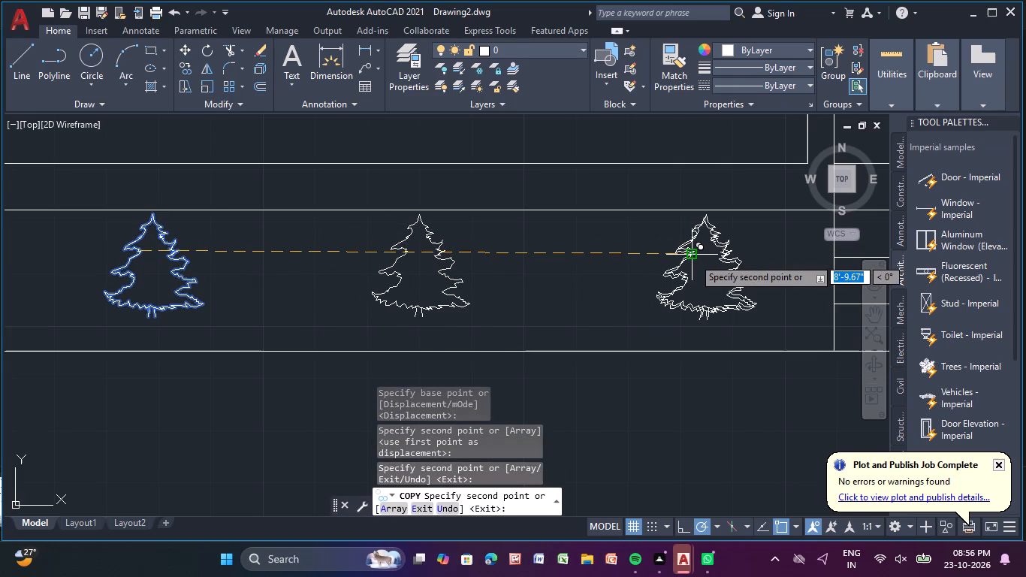
{"action": "key", "text": "Escape"}
Hatch the planting strip around the four evergreens with a SOLID fill in grey index color 8.
{"action": "scroll", "coordinate": [690, 258], "scroll_direction": "down", "scroll_amount": 2}
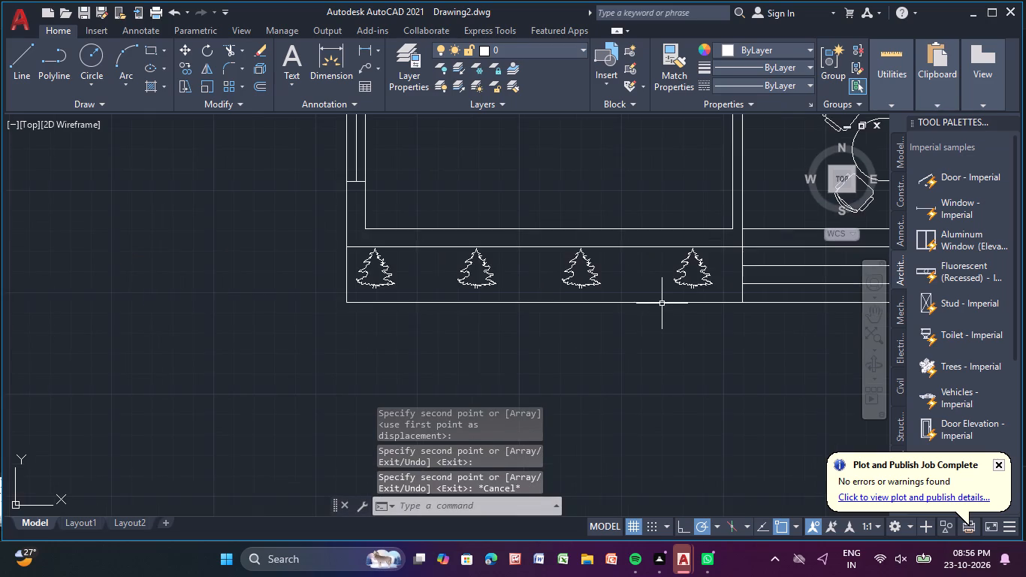
{"action": "middle_click_drag", "start_coordinate": [659, 307], "coordinate": [653, 341]}
{"action": "middle_click", "coordinate": [602, 382]}
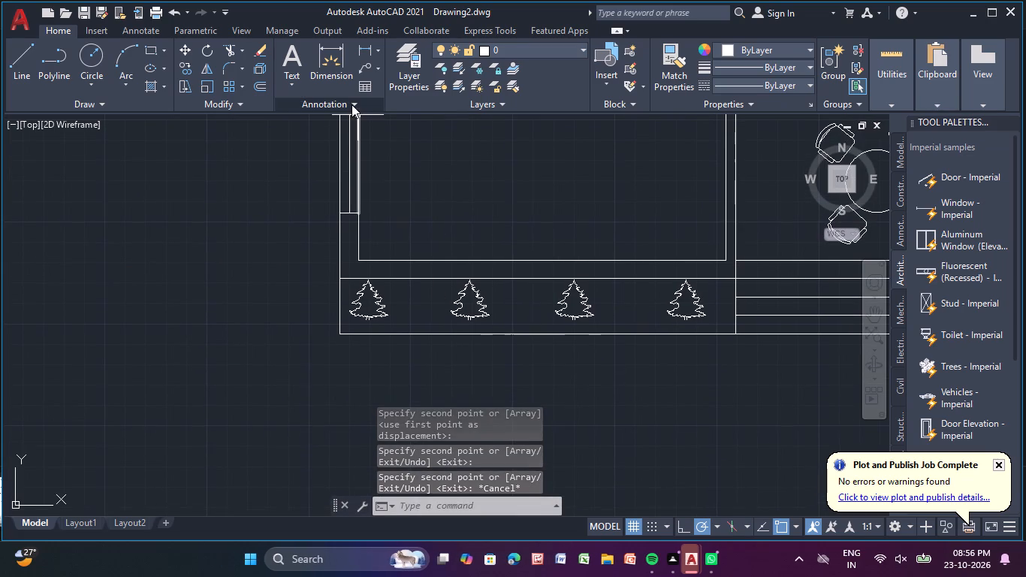
{"action": "left_click", "coordinate": [152, 85]}
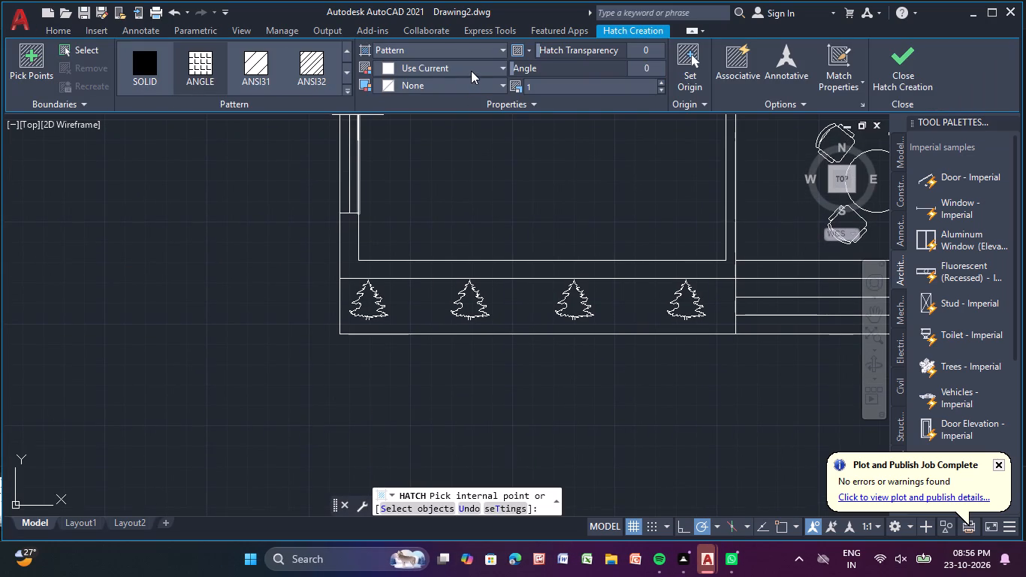
{"action": "left_click", "coordinate": [471, 71]}
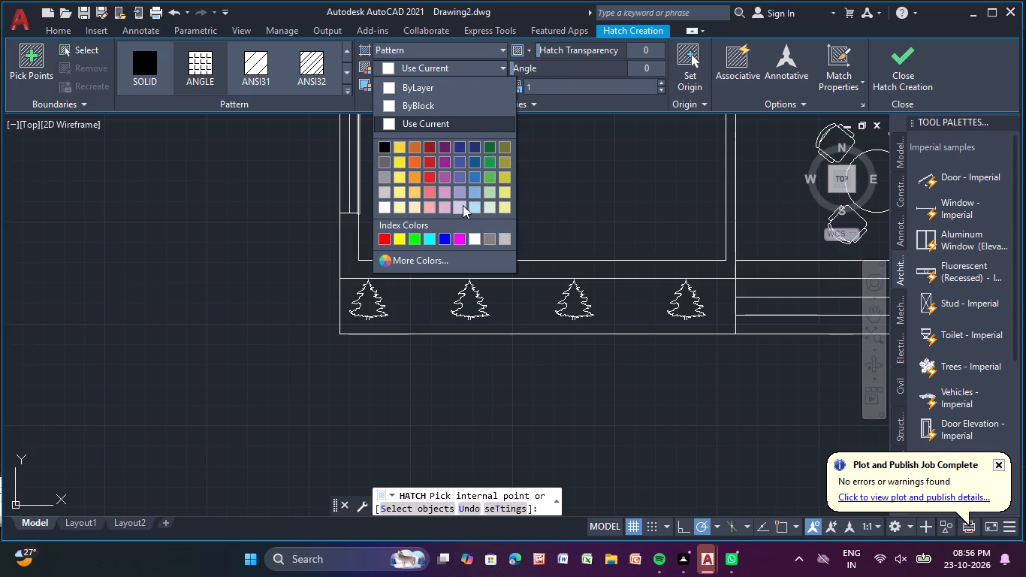
{"action": "left_click", "coordinate": [491, 237]}
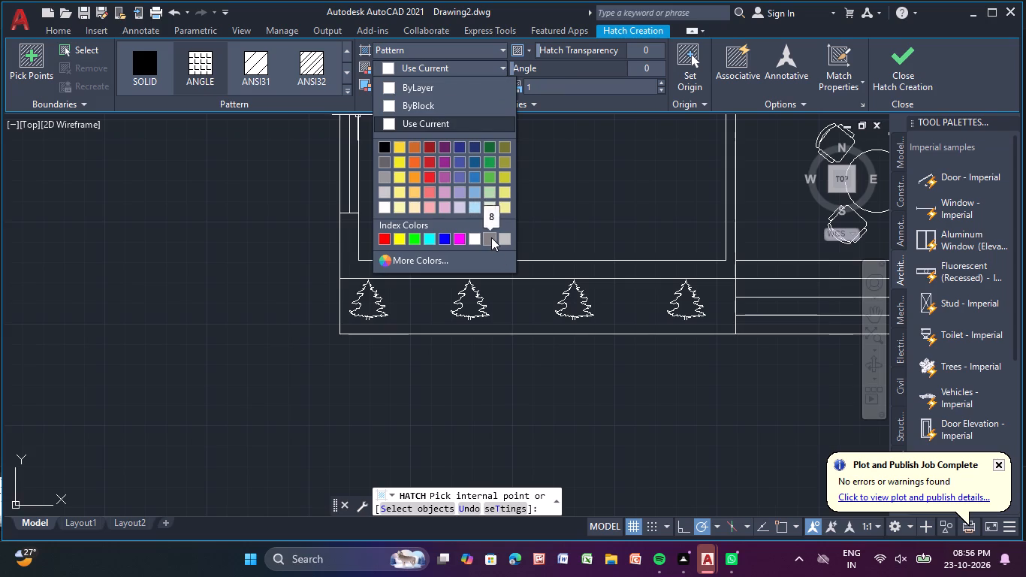
{"action": "left_click", "coordinate": [417, 307]}
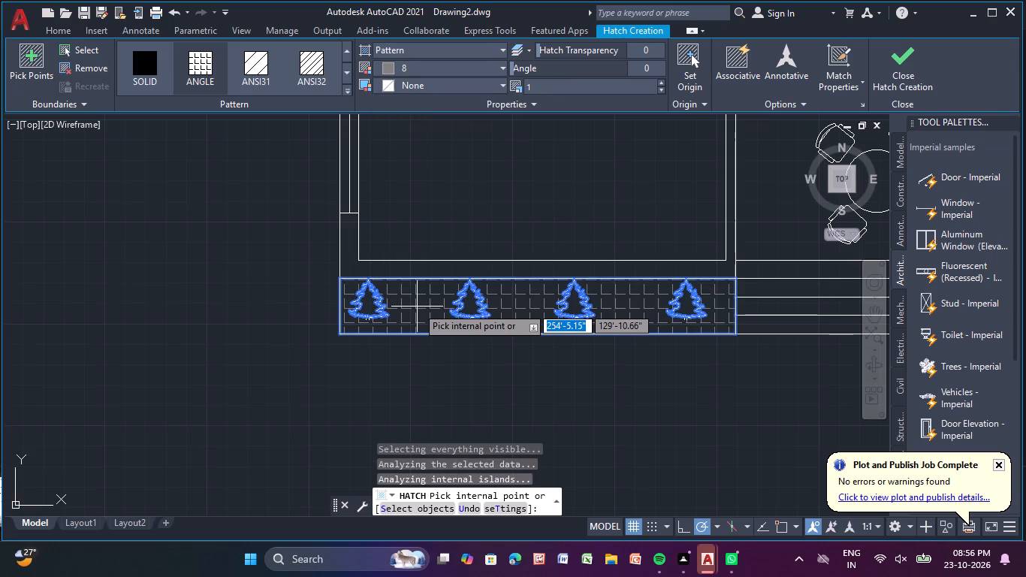
{"action": "scroll", "coordinate": [417, 307], "scroll_direction": "up", "scroll_amount": 1}
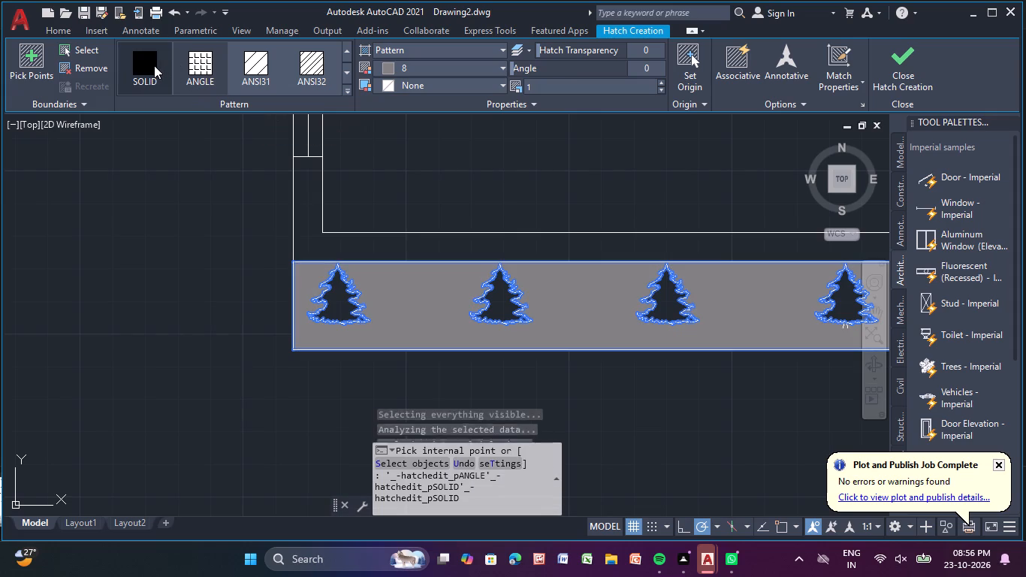
{"action": "left_click", "coordinate": [154, 65]}
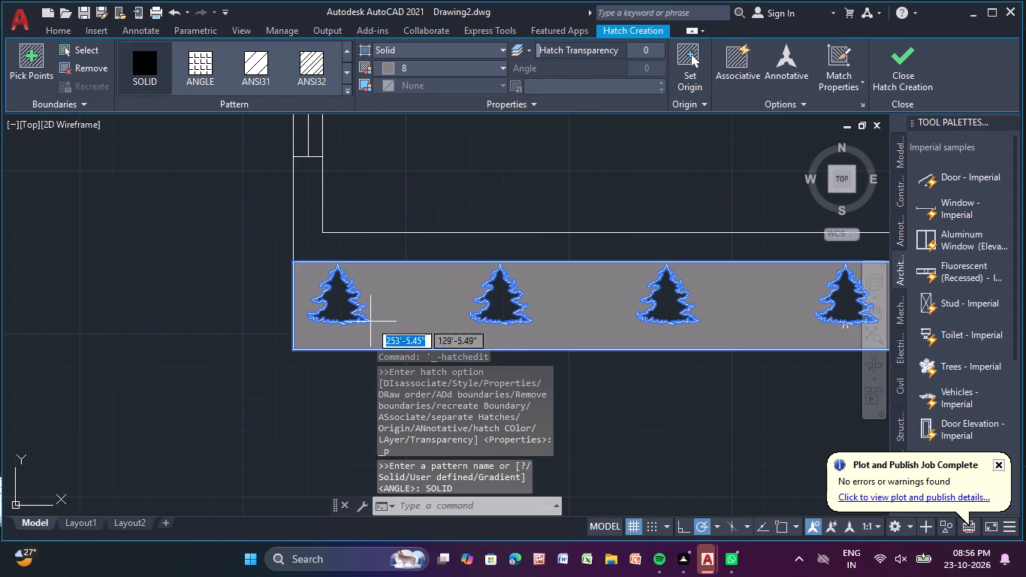
{"action": "left_click", "coordinate": [912, 64]}
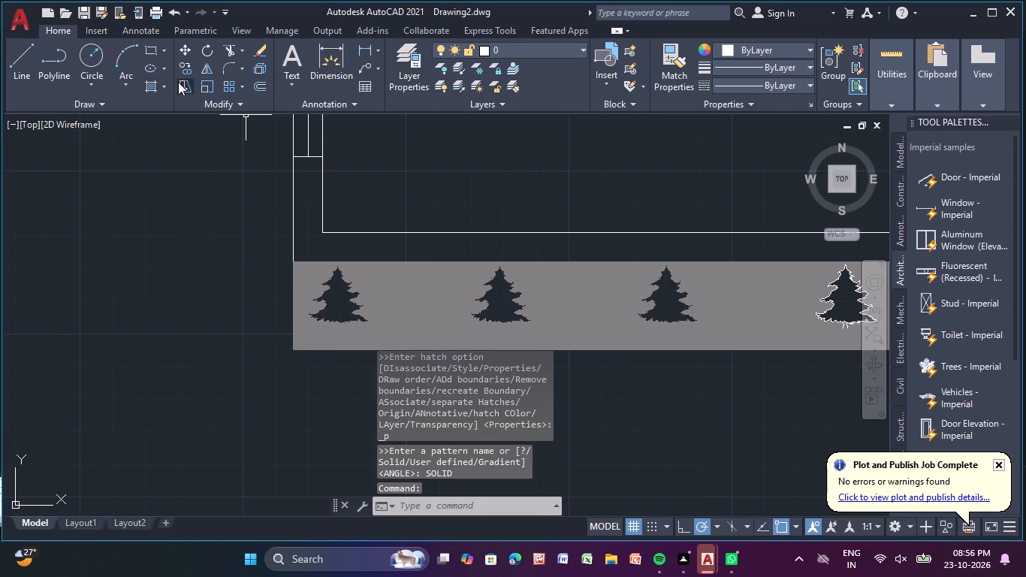
Hatch the four evergreens in the planting strip with a SOLID fill in green color 19,103,52.
{"action": "left_click", "coordinate": [152, 86]}
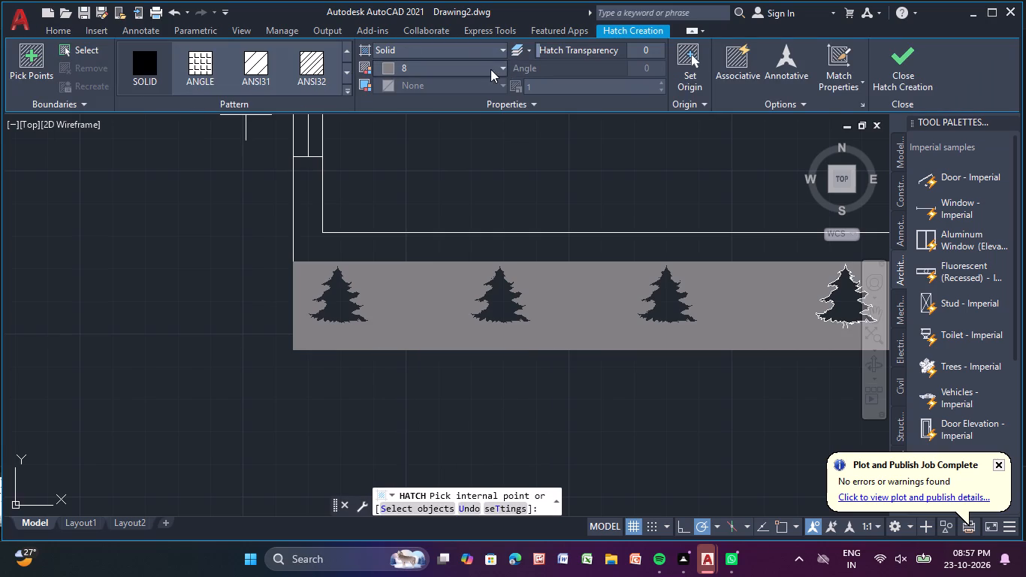
{"action": "left_click", "coordinate": [475, 65]}
{"action": "left_click", "coordinate": [490, 143]}
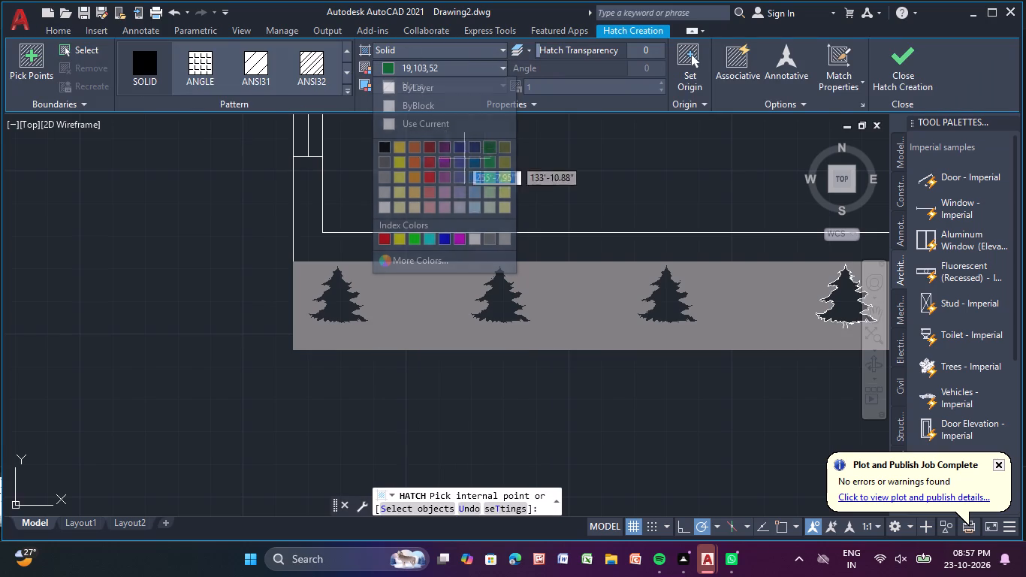
{"action": "left_click", "coordinate": [136, 64]}
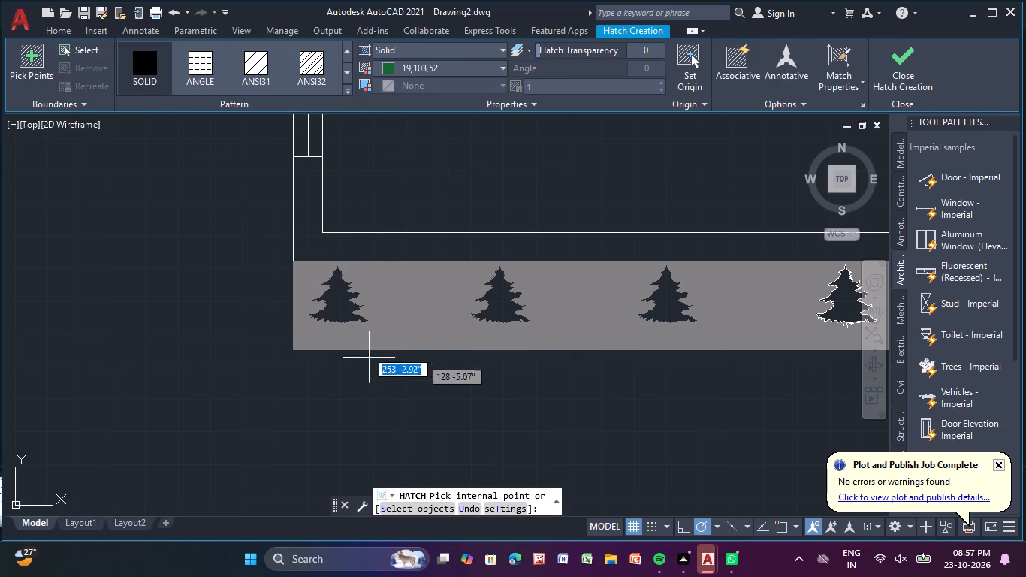
{"action": "left_click", "coordinate": [331, 295]}
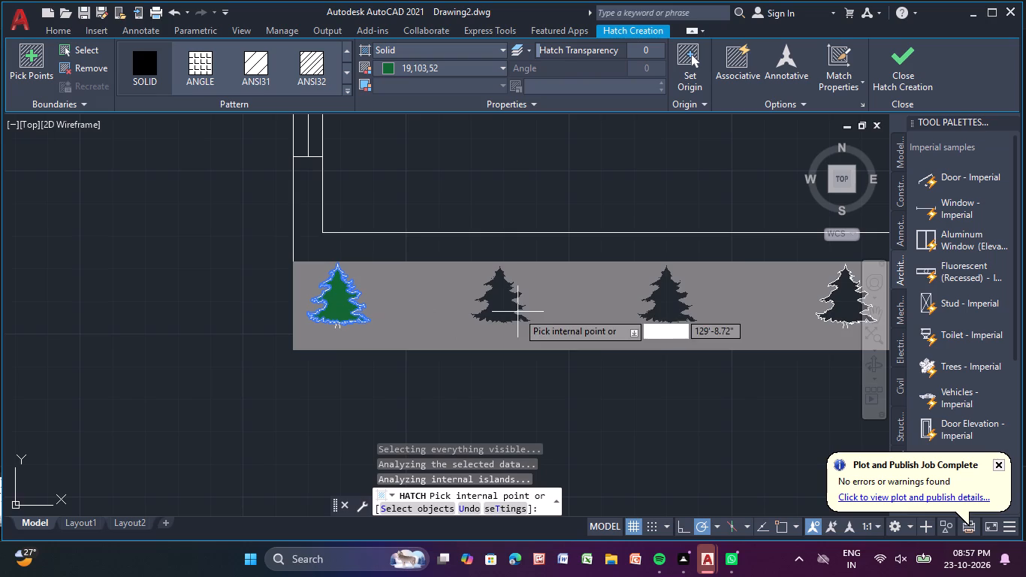
{"action": "left_click", "coordinate": [505, 304]}
{"action": "left_click", "coordinate": [660, 313]}
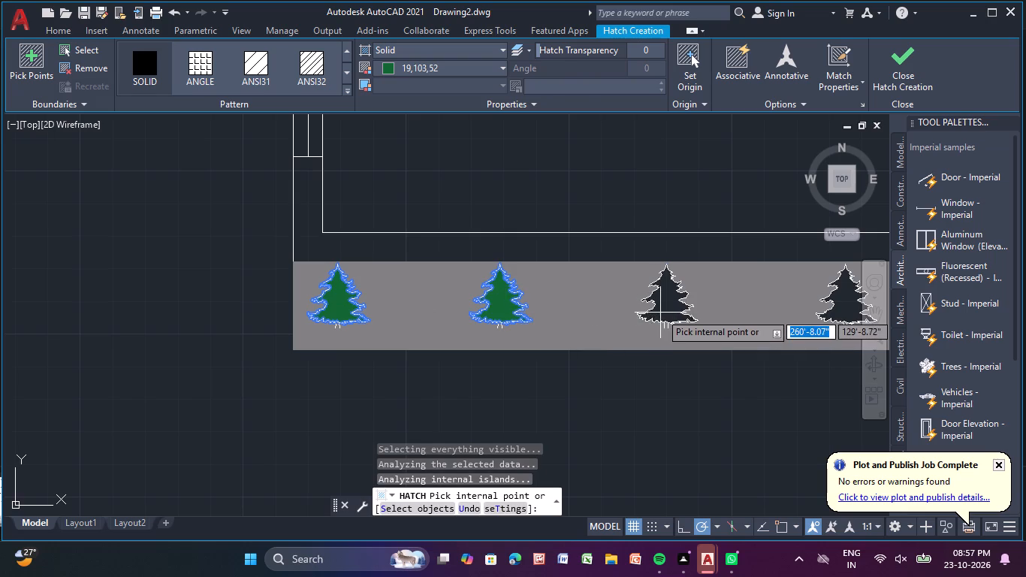
{"action": "middle_click_drag", "start_coordinate": [660, 313], "coordinate": [426, 314]}
{"action": "left_click", "coordinate": [608, 308]}
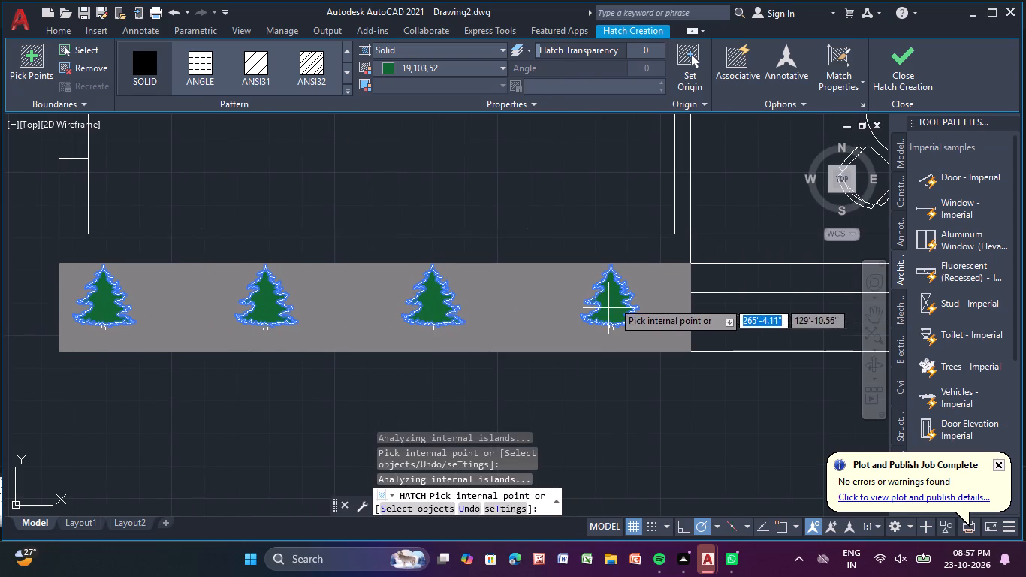
{"action": "left_click", "coordinate": [905, 75]}
Add a horizontal linear dimension above the plan, spanning the outer corners of the north wall.
{"action": "scroll", "coordinate": [642, 440], "scroll_direction": "down", "scroll_amount": 4}
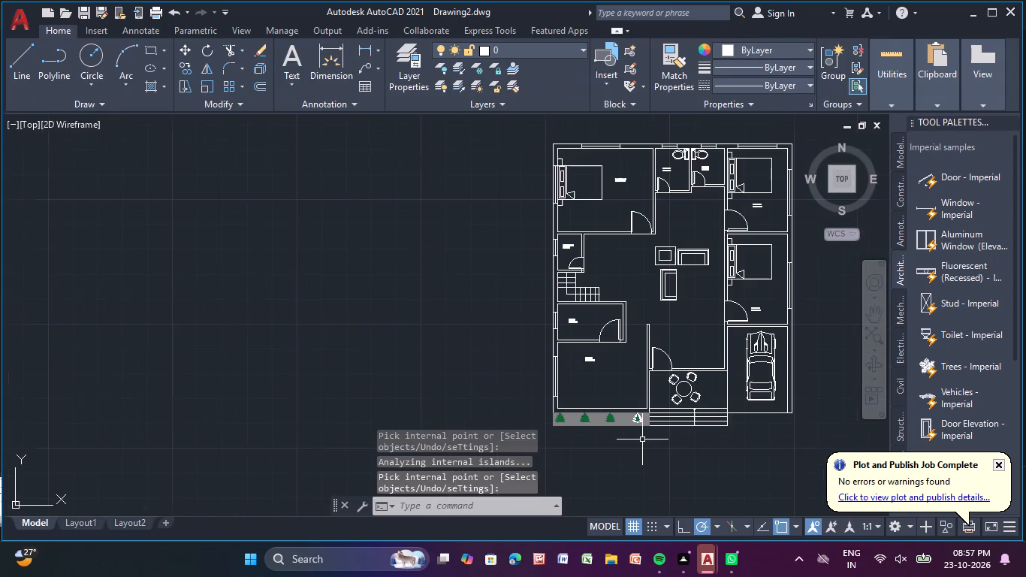
{"action": "middle_click_drag", "start_coordinate": [642, 440], "coordinate": [536, 274]}
{"action": "middle_click_drag", "start_coordinate": [506, 207], "coordinate": [501, 222]}
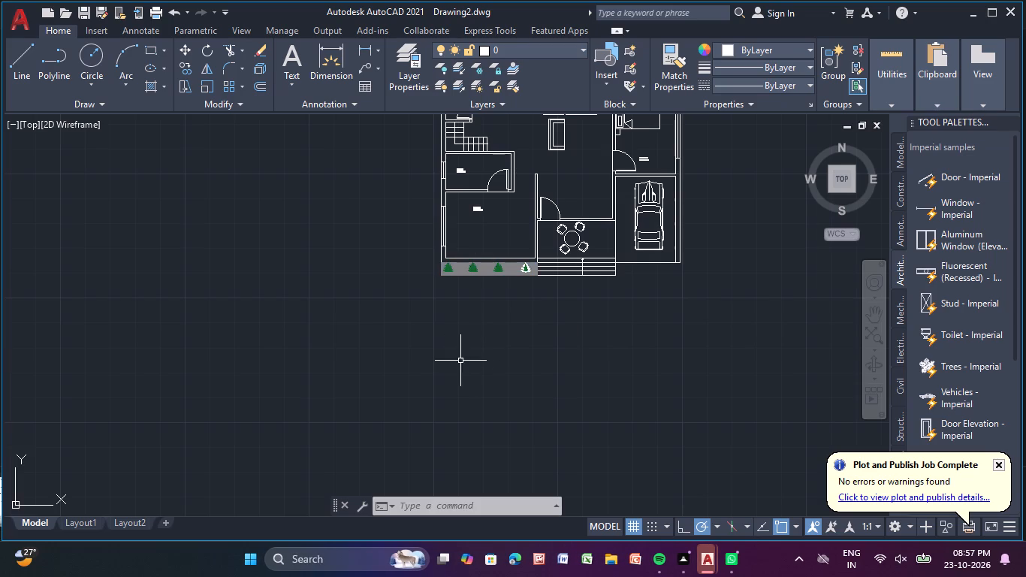
{"action": "middle_click_drag", "start_coordinate": [460, 367], "coordinate": [456, 454]}
{"action": "middle_click_drag", "start_coordinate": [469, 387], "coordinate": [438, 500]}
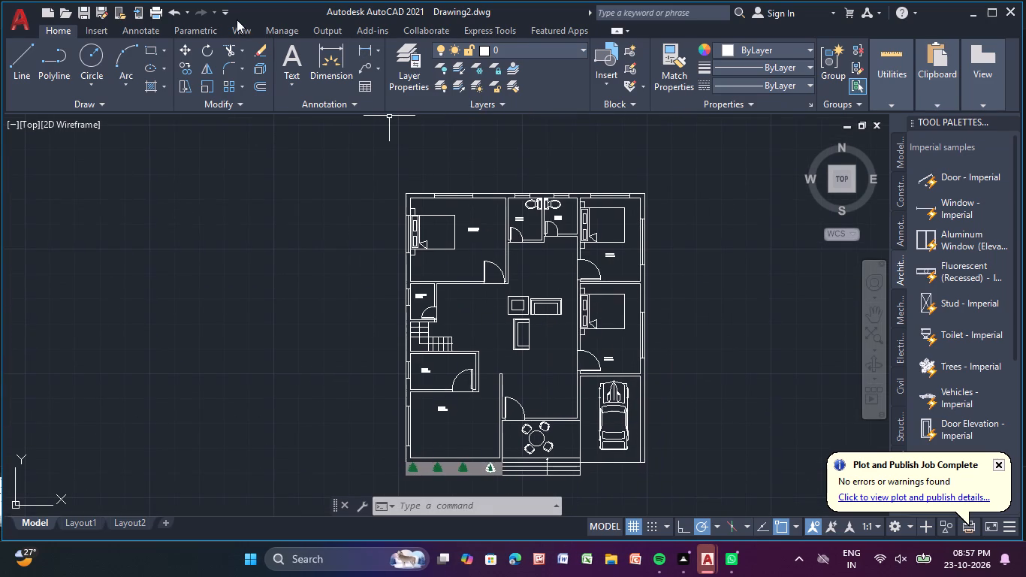
{"action": "left_click", "coordinate": [364, 50]}
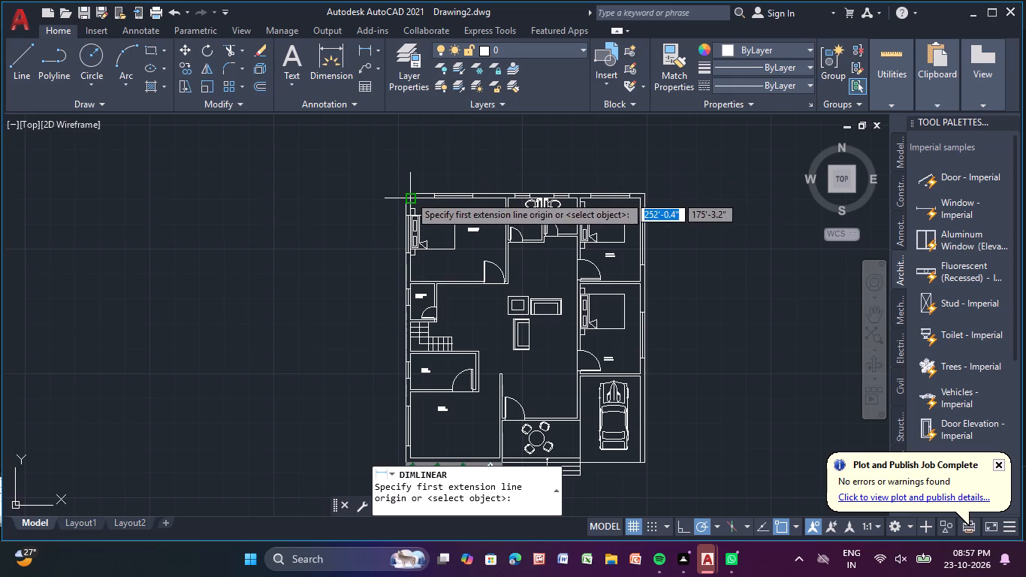
{"action": "scroll", "coordinate": [409, 197], "scroll_direction": "up", "scroll_amount": 3}
{"action": "left_click", "coordinate": [392, 185]}
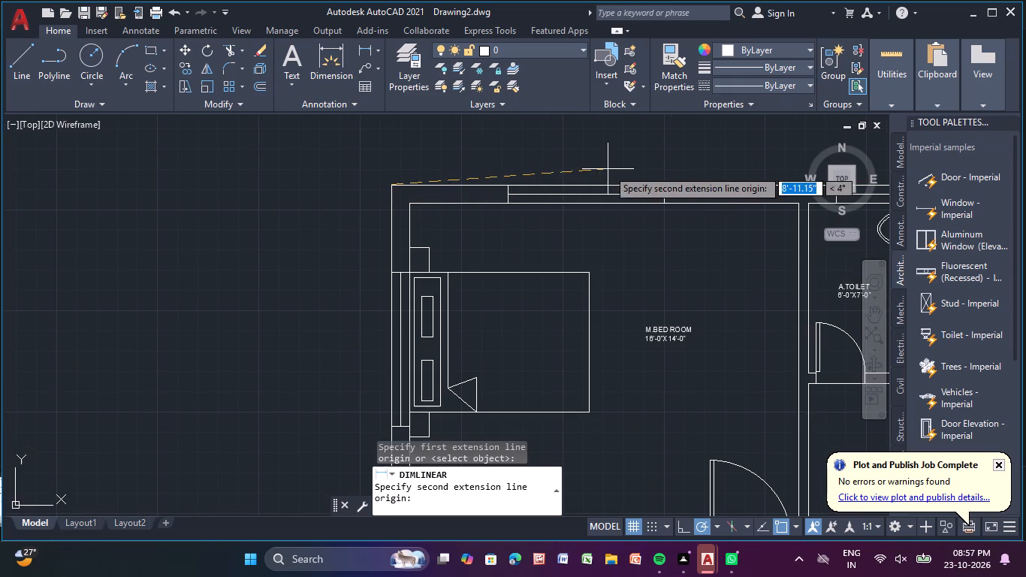
{"action": "middle_click_drag", "start_coordinate": [608, 169], "coordinate": [237, 152]}
{"action": "middle_click_drag", "start_coordinate": [726, 163], "coordinate": [395, 187]}
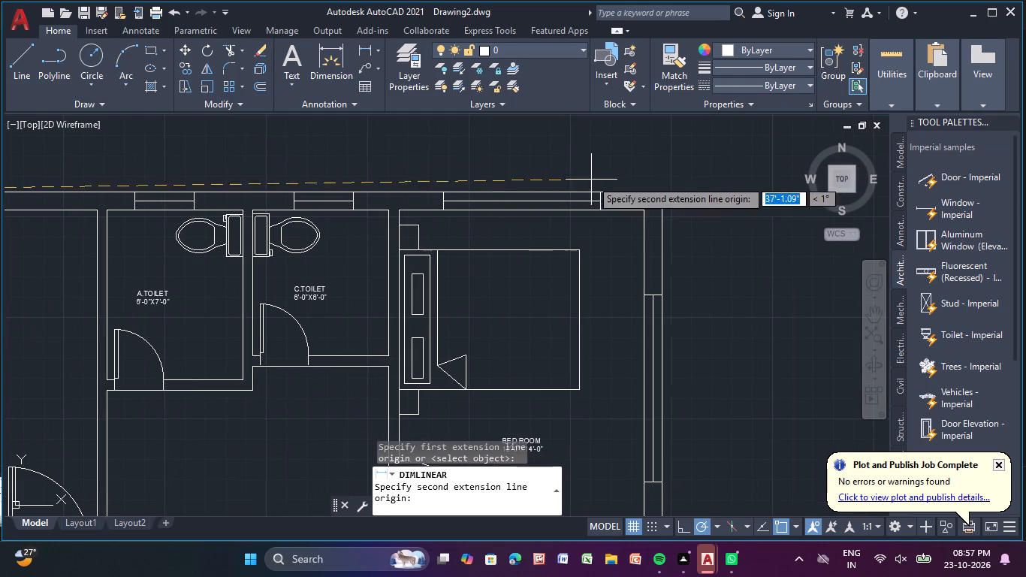
{"action": "left_click", "coordinate": [664, 192]}
{"action": "left_click", "coordinate": [655, 151]}
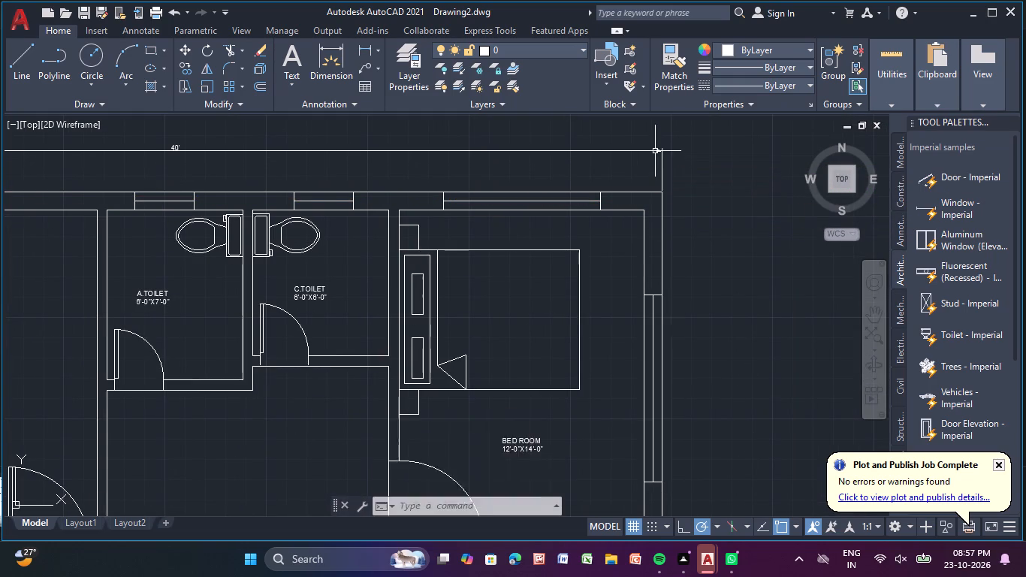
Add a vertical linear dimension west of the plan, from the northwest outer corner to the top of the planting strip.
{"action": "scroll", "coordinate": [638, 174], "scroll_direction": "down", "scroll_amount": 1}
{"action": "middle_click_drag", "start_coordinate": [641, 174], "coordinate": [792, 127]}
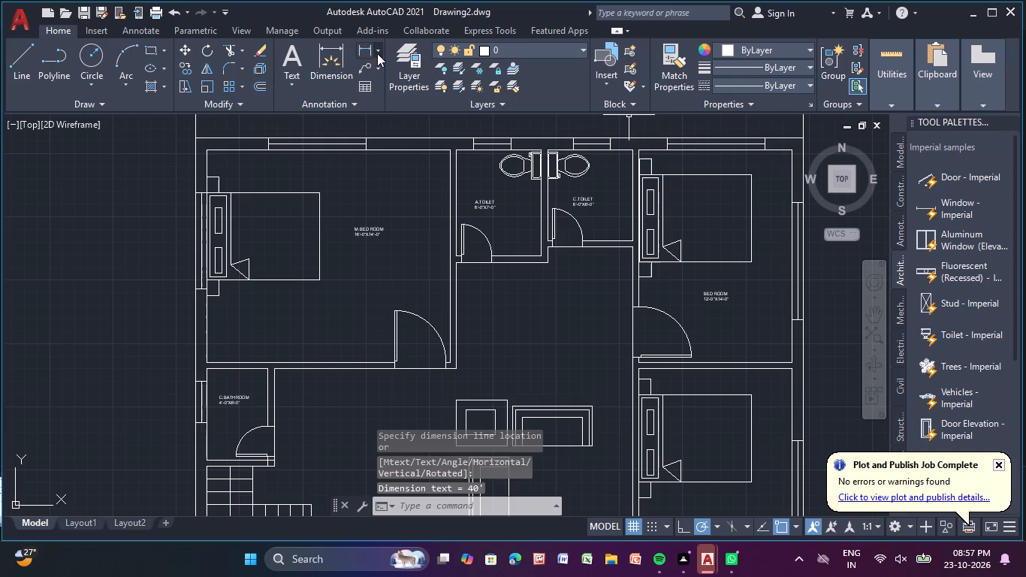
{"action": "left_click", "coordinate": [368, 49]}
{"action": "left_click", "coordinate": [195, 137]}
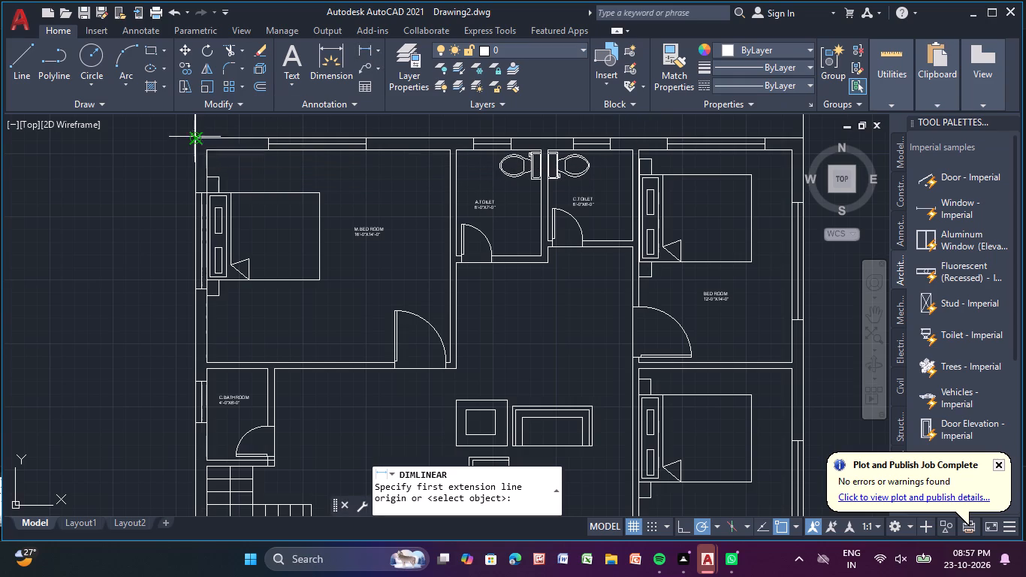
{"action": "middle_click_drag", "start_coordinate": [183, 382], "coordinate": [260, 14]}
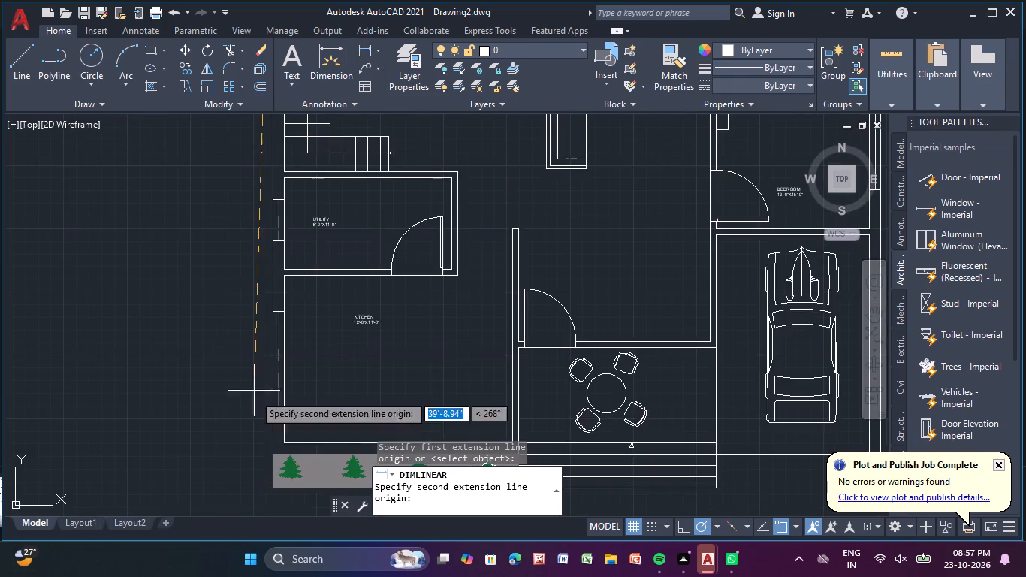
{"action": "scroll", "coordinate": [252, 432], "scroll_direction": "down", "scroll_amount": 2}
{"action": "middle_click_drag", "start_coordinate": [252, 425], "coordinate": [249, 266]}
{"action": "scroll", "coordinate": [265, 271], "scroll_direction": "up", "scroll_amount": 4}
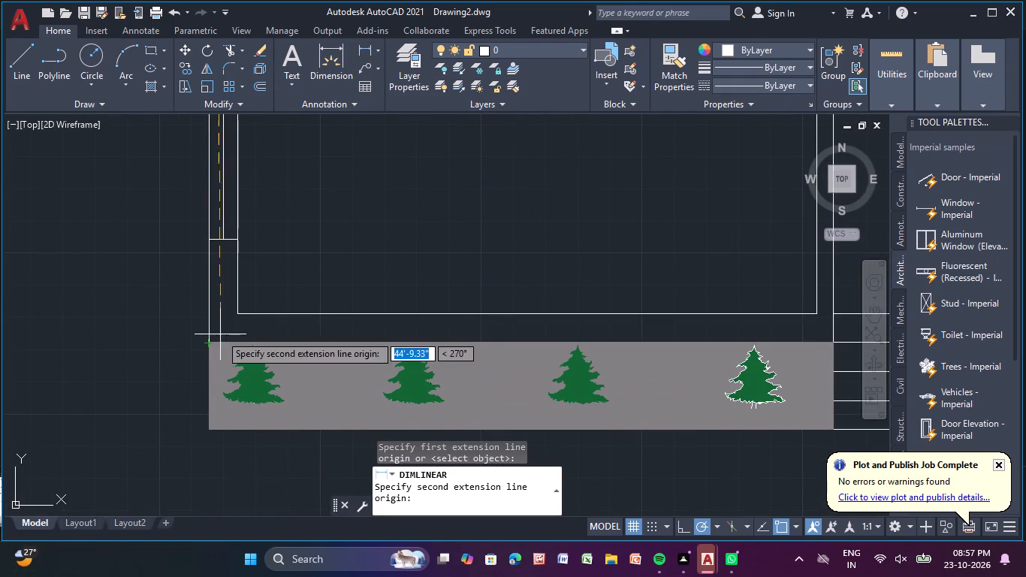
{"action": "left_click", "coordinate": [209, 345]}
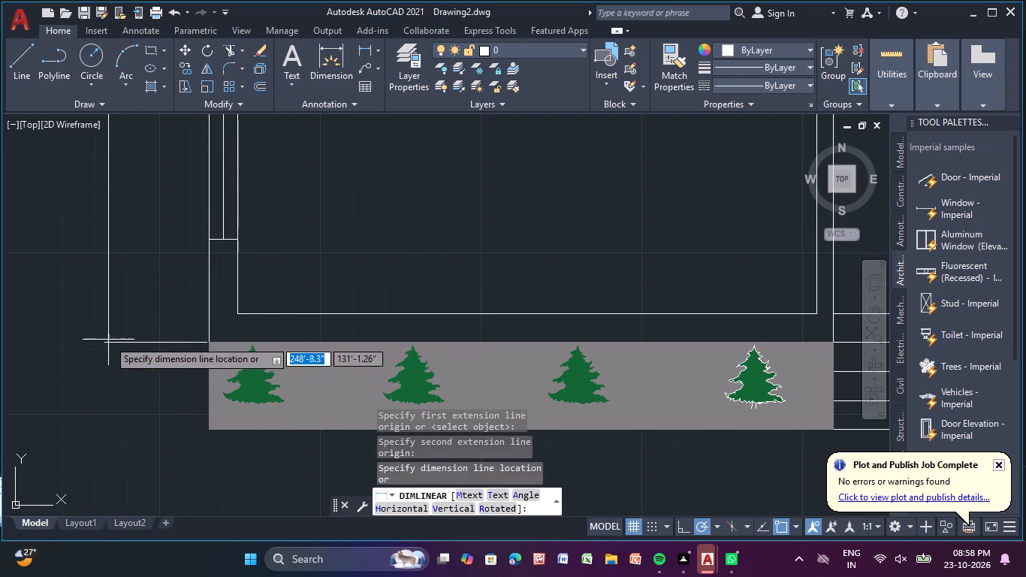
{"action": "left_click", "coordinate": [108, 340]}
Draw a three-sided rectangular outline with lines against the master bedroom's south wall, above the C.BATHROOM and west of the door.
{"action": "scroll", "coordinate": [143, 313], "scroll_direction": "down", "scroll_amount": 4}
{"action": "middle_click_drag", "start_coordinate": [216, 261], "coordinate": [296, 364]}
{"action": "middle_click_drag", "start_coordinate": [315, 227], "coordinate": [309, 285]}
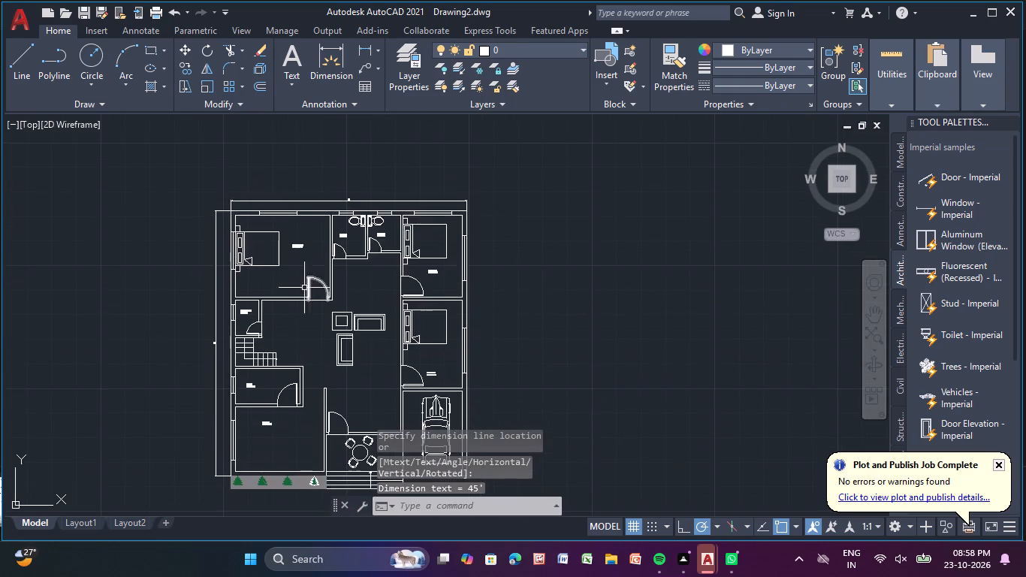
{"action": "scroll", "coordinate": [253, 285], "scroll_direction": "up", "scroll_amount": 3}
{"action": "middle_click_drag", "start_coordinate": [264, 313], "coordinate": [275, 264]}
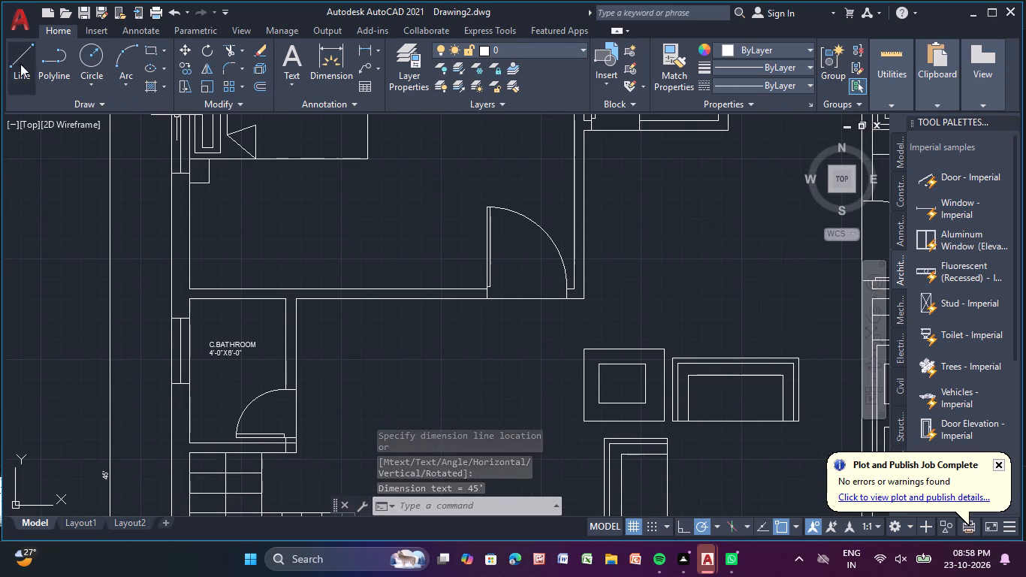
{"action": "left_click", "coordinate": [14, 62]}
{"action": "left_click", "coordinate": [223, 285]}
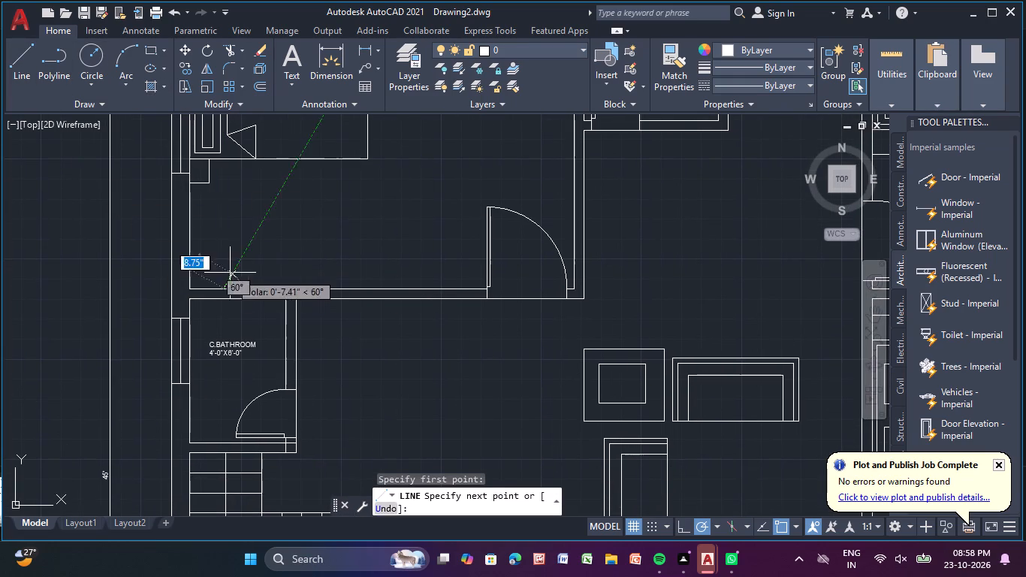
{"action": "left_click", "coordinate": [223, 244]}
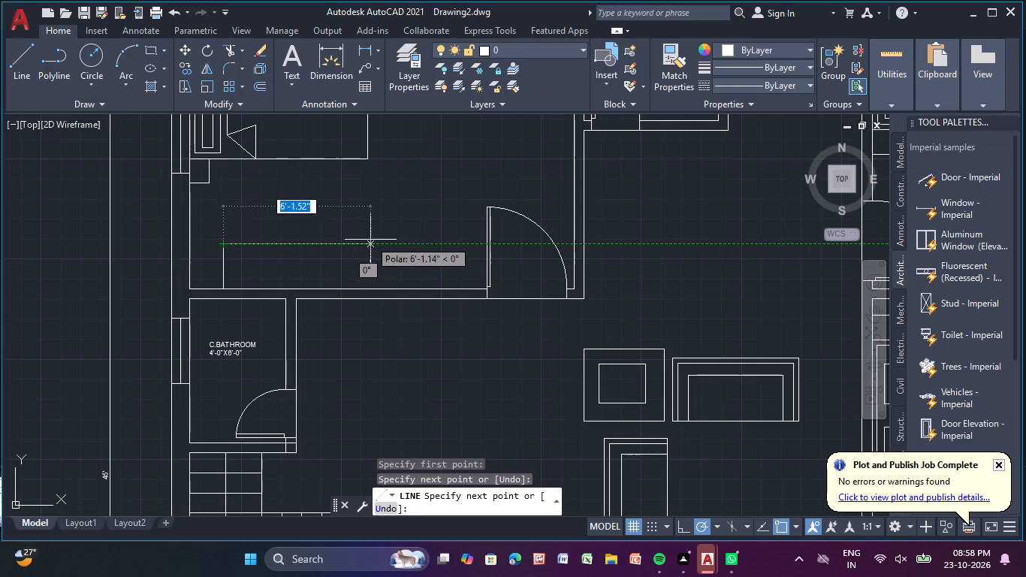
{"action": "left_click", "coordinate": [408, 246]}
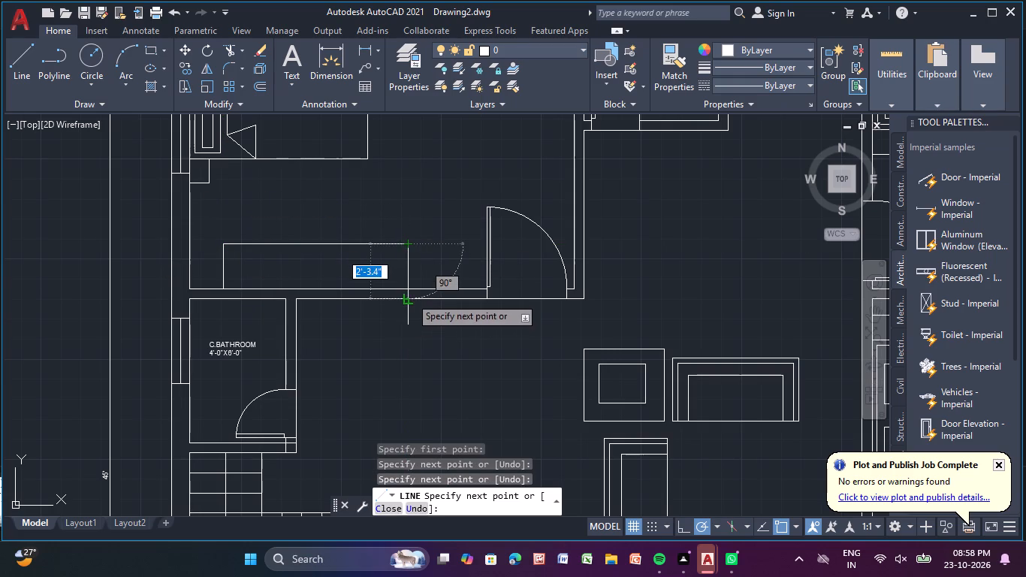
{"action": "left_click", "coordinate": [407, 288]}
{"action": "key", "text": "Escape"}
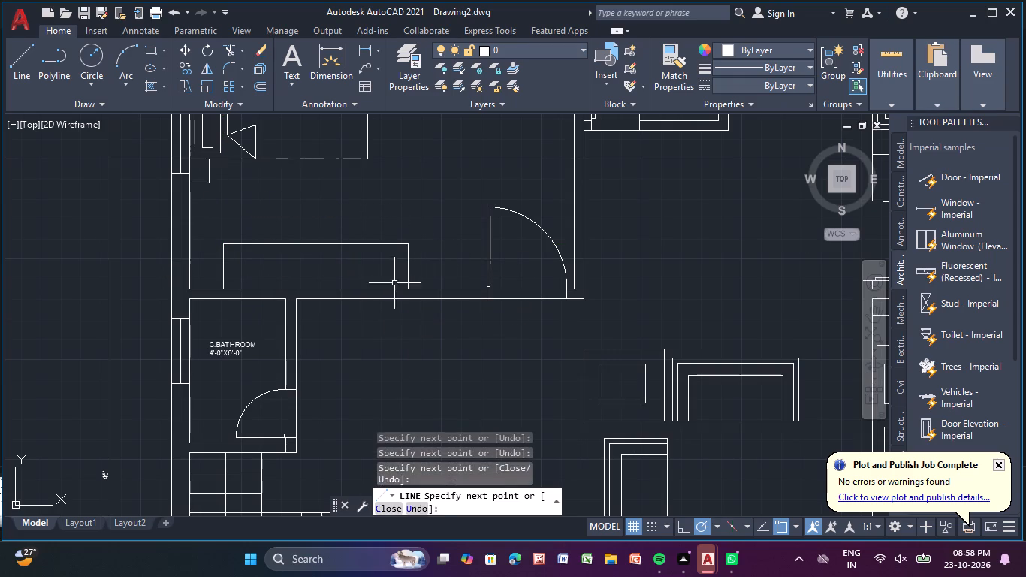
Add the multiline text label VARANDHA inside the new rectangle in the master bedroom.
{"action": "left_click", "coordinate": [296, 56]}
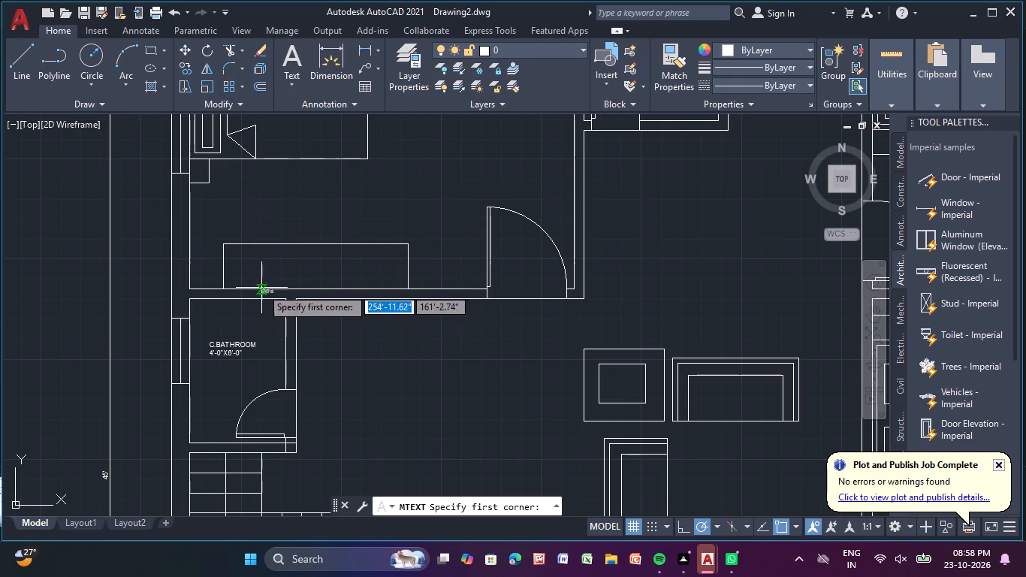
{"action": "scroll", "coordinate": [264, 266], "scroll_direction": "up", "scroll_amount": 1}
{"action": "left_click", "coordinate": [237, 258]}
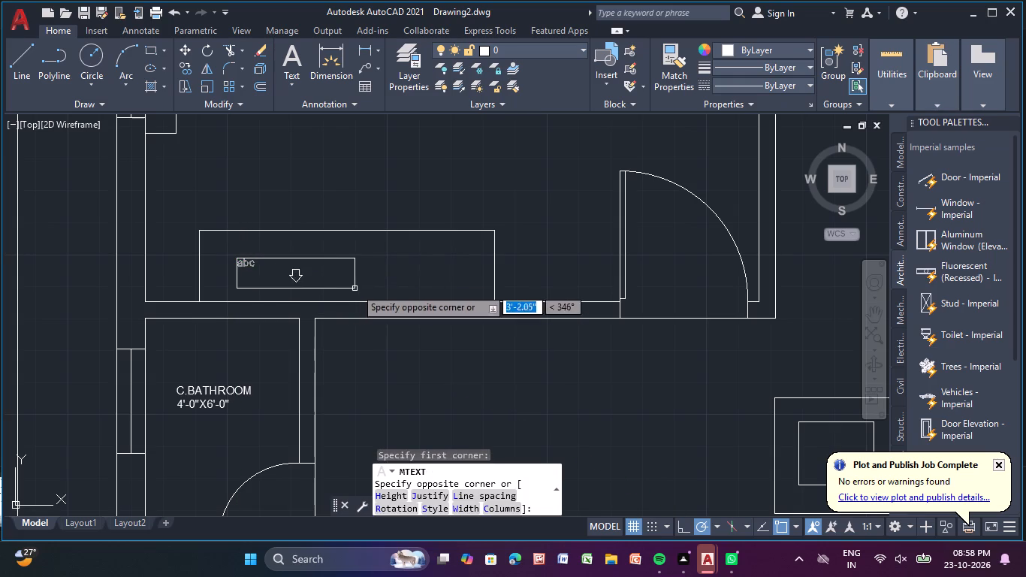
{"action": "left_click", "coordinate": [370, 282]}
{"action": "type", "text": "va"}
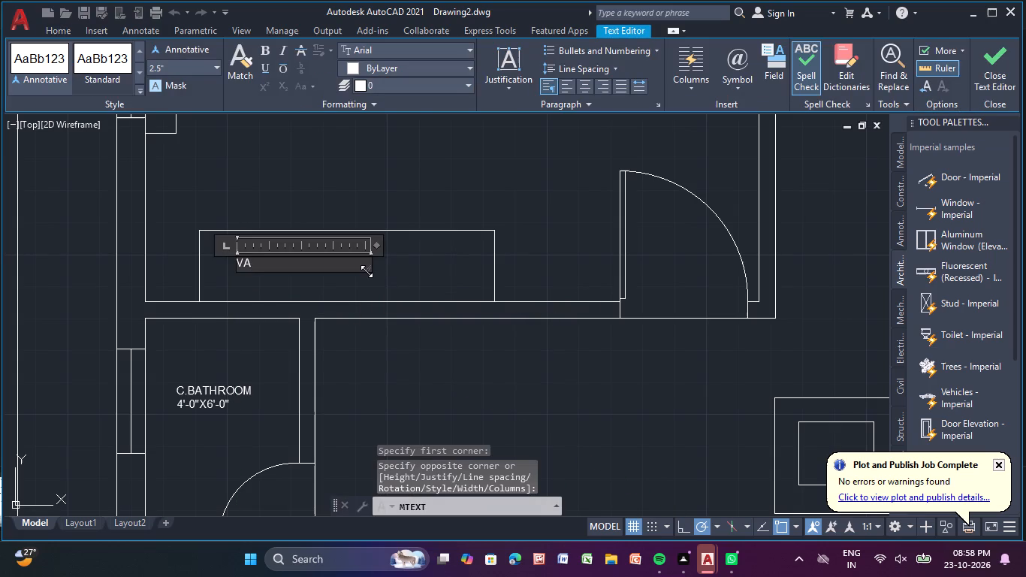
{"action": "type", "text": "randha"}
{"action": "right_click", "coordinate": [364, 273]}
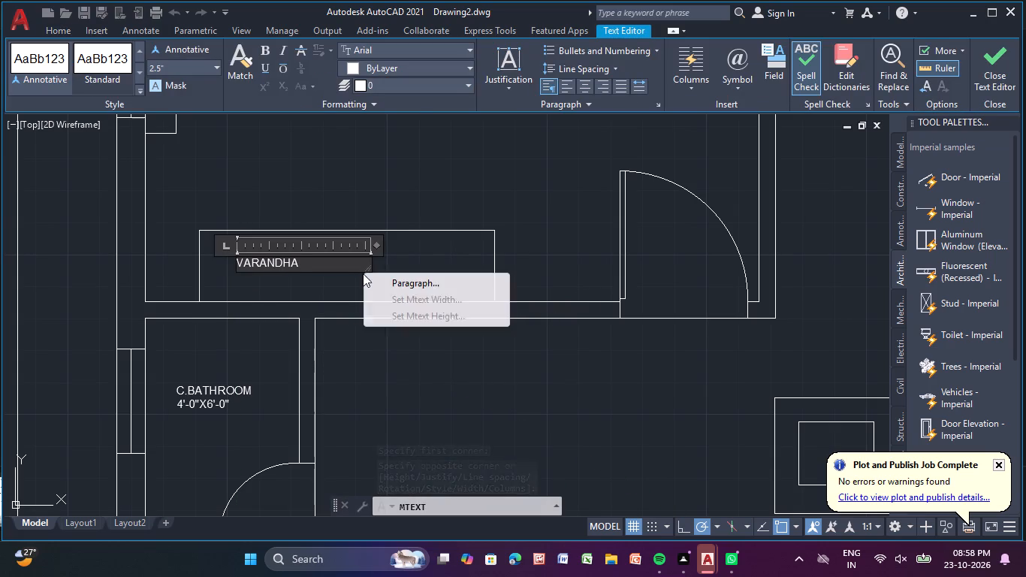
{"action": "left_click", "coordinate": [508, 162]}
Add the multiline text label LIVING with 18'-0"X15'-0" beneath it, in the living area east of the lower sofa.
{"action": "scroll", "coordinate": [492, 264], "scroll_direction": "down", "scroll_amount": 2}
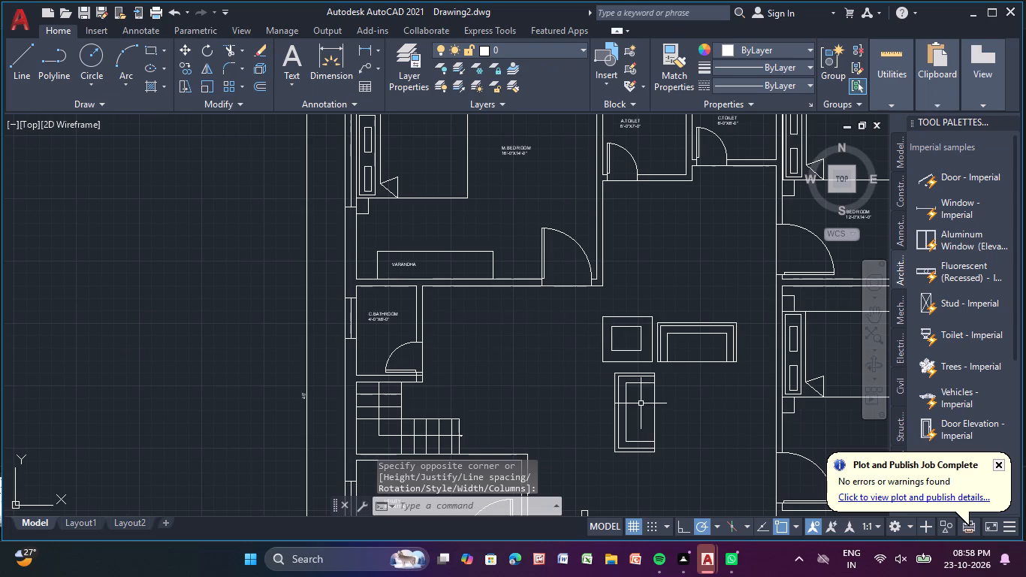
{"action": "middle_click_drag", "start_coordinate": [638, 398], "coordinate": [493, 195]}
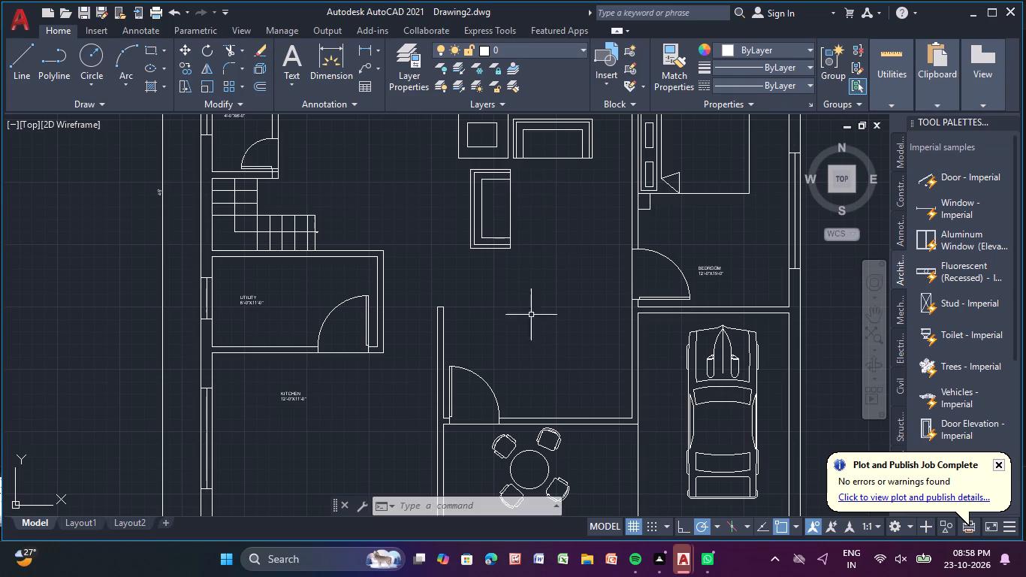
{"action": "left_click", "coordinate": [290, 59]}
{"action": "scroll", "coordinate": [466, 401], "scroll_direction": "down", "scroll_amount": 1}
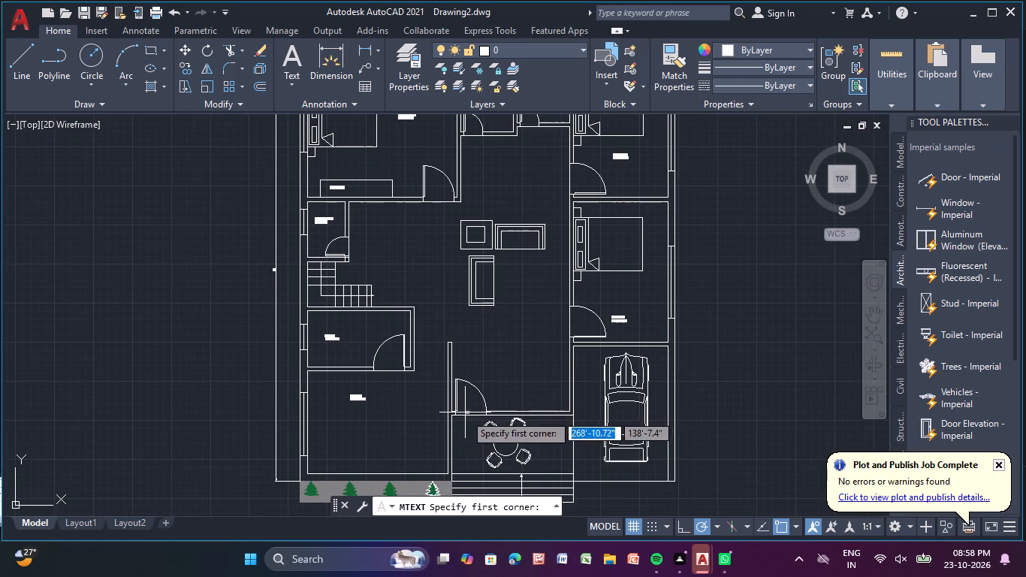
{"action": "middle_click", "coordinate": [459, 428]}
{"action": "scroll", "coordinate": [505, 304], "scroll_direction": "up", "scroll_amount": 2}
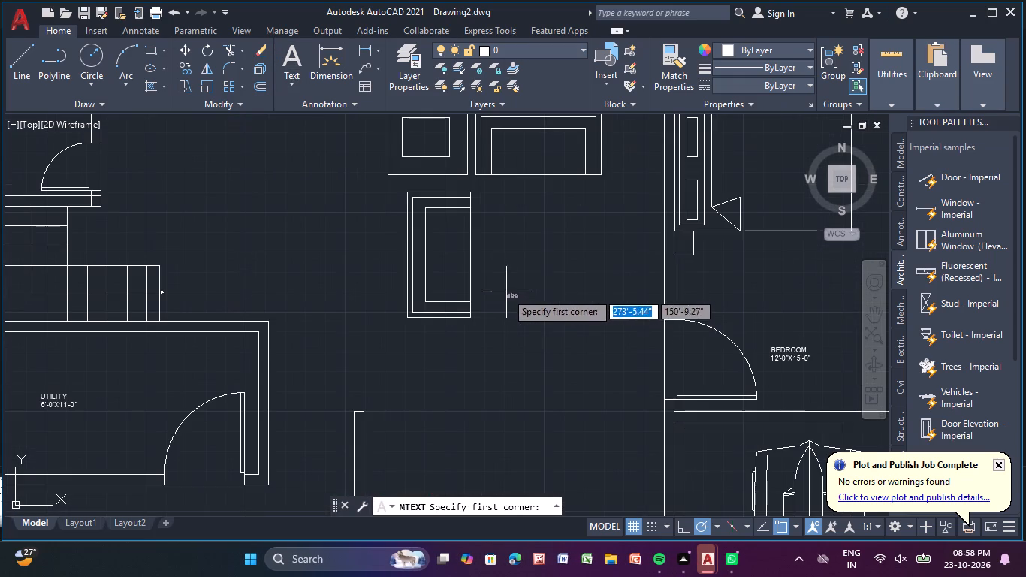
{"action": "left_click", "coordinate": [502, 232]}
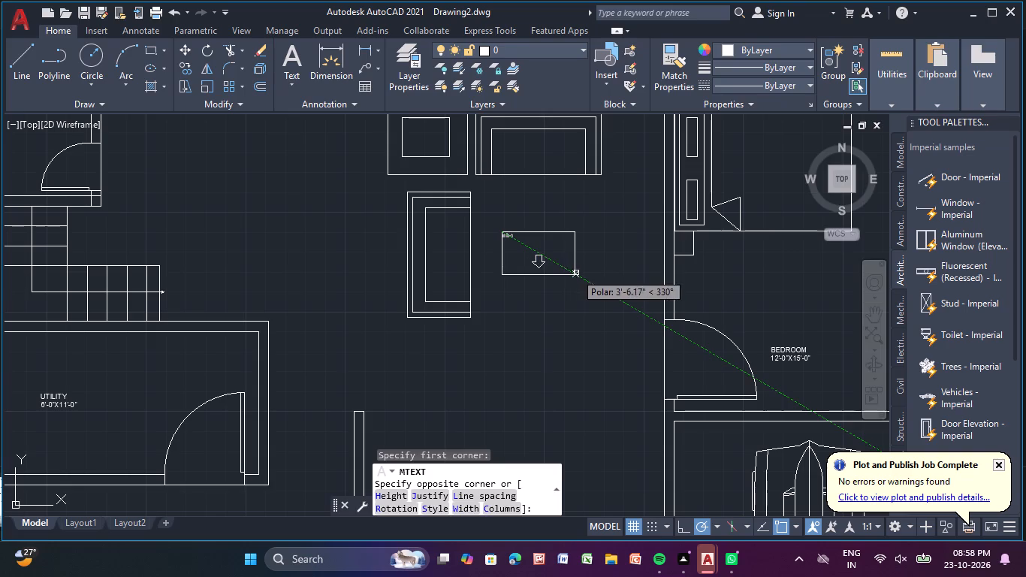
{"action": "left_click", "coordinate": [576, 273]}
{"action": "type", "text": "living"}
{"action": "key", "text": "Return"}
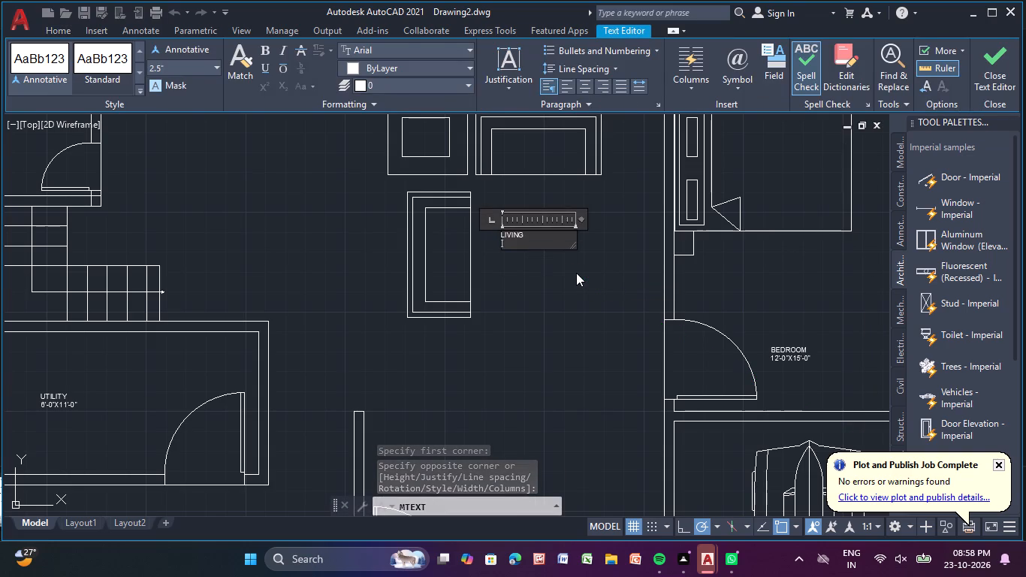
{"action": "key", "text": "1"}
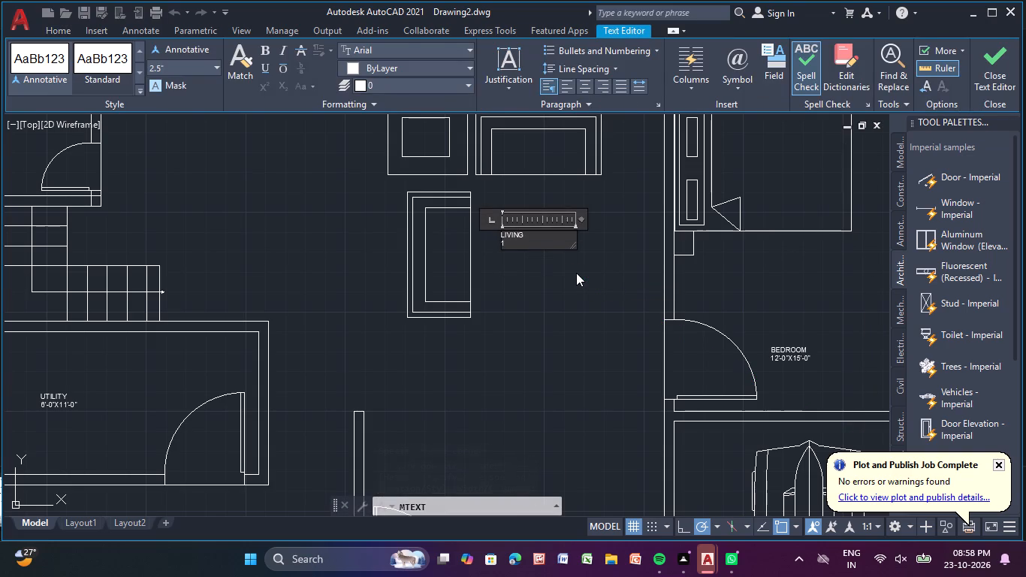
{"action": "type", "text": "8'-0\""}
{"action": "key", "text": "x"}
{"action": "type", "text": "15'-0"}
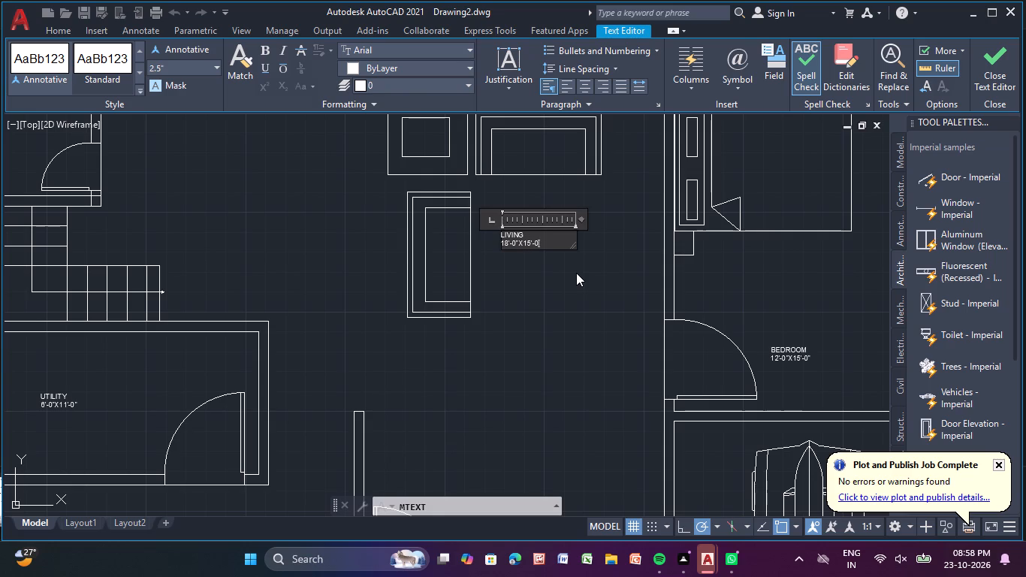
{"action": "key", "text": "shift+quotedbl"}
{"action": "key", "text": "Return"}
{"action": "right_click", "coordinate": [576, 273]}
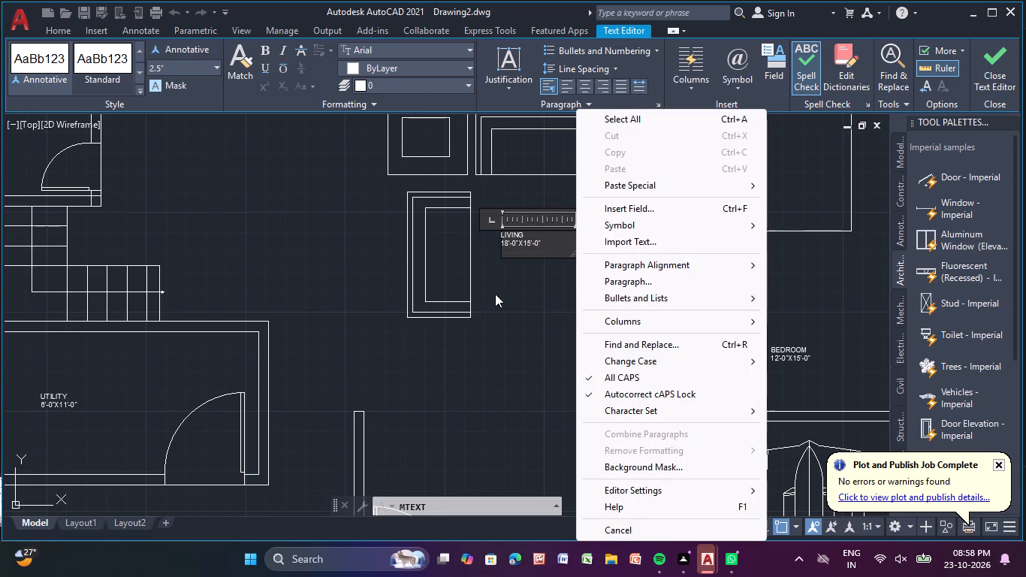
{"action": "left_click", "coordinate": [505, 322]}
Draw a 5" thick wall stub with lines, about 7'-3" long, running west from the wall beside the lower bedroom's door.
{"action": "scroll", "coordinate": [509, 322], "scroll_direction": "down", "scroll_amount": 1}
{"action": "middle_click_drag", "start_coordinate": [536, 332], "coordinate": [431, 175]}
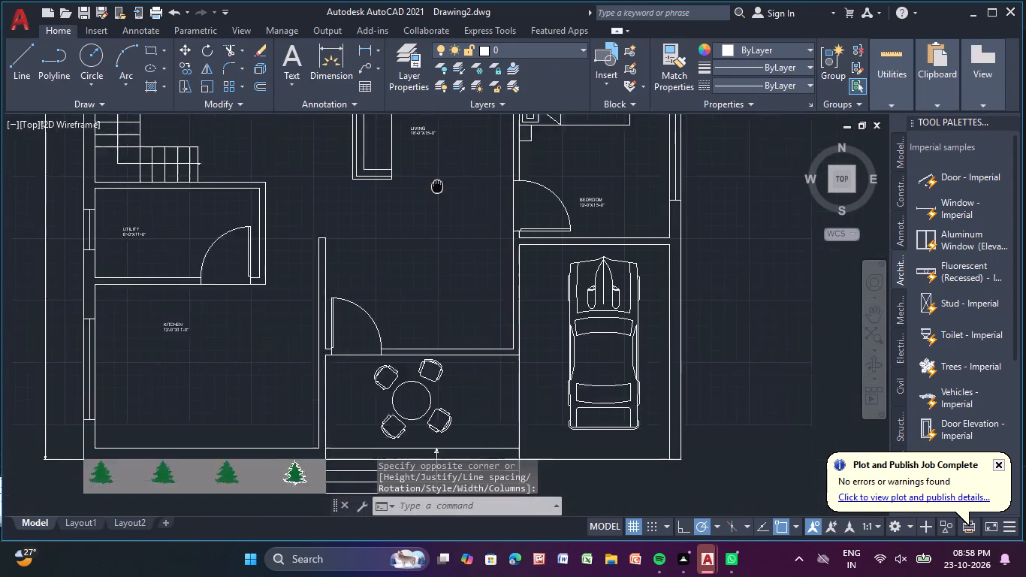
{"action": "middle_click_drag", "start_coordinate": [431, 175], "coordinate": [390, 121]}
{"action": "middle_click_drag", "start_coordinate": [394, 152], "coordinate": [382, 215]}
{"action": "scroll", "coordinate": [391, 223], "scroll_direction": "up", "scroll_amount": 2}
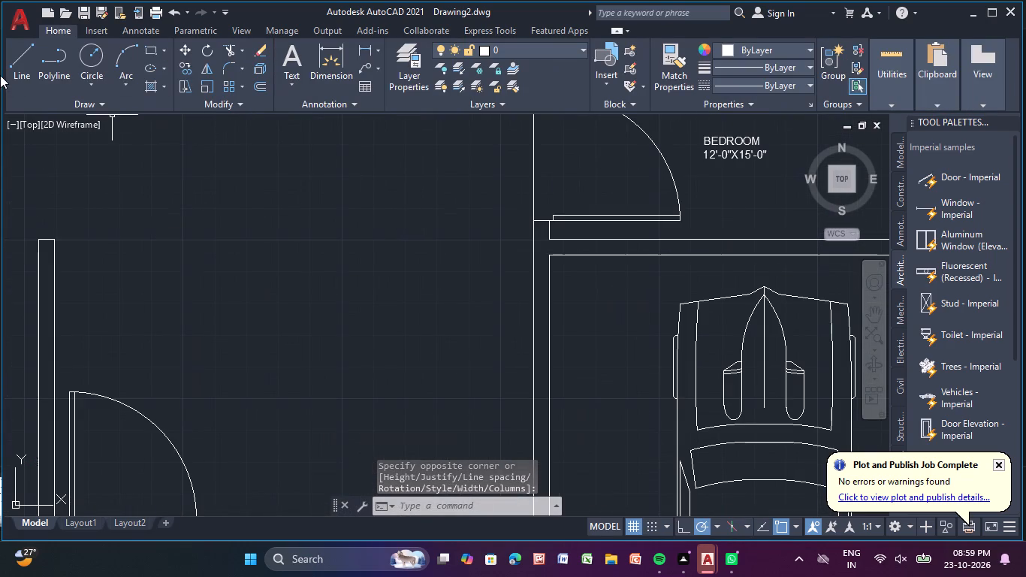
{"action": "left_click", "coordinate": [18, 63]}
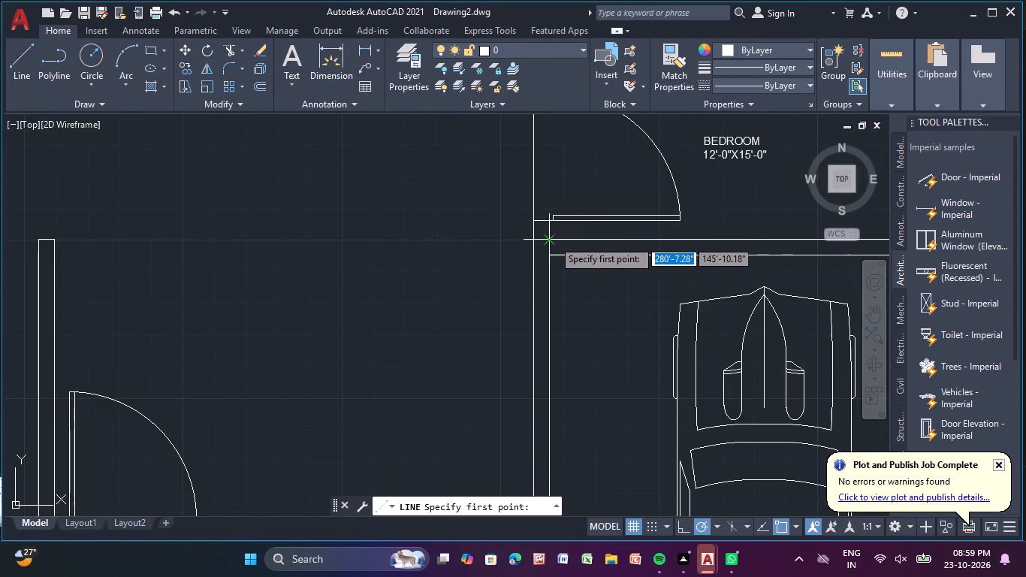
{"action": "left_click", "coordinate": [530, 237]}
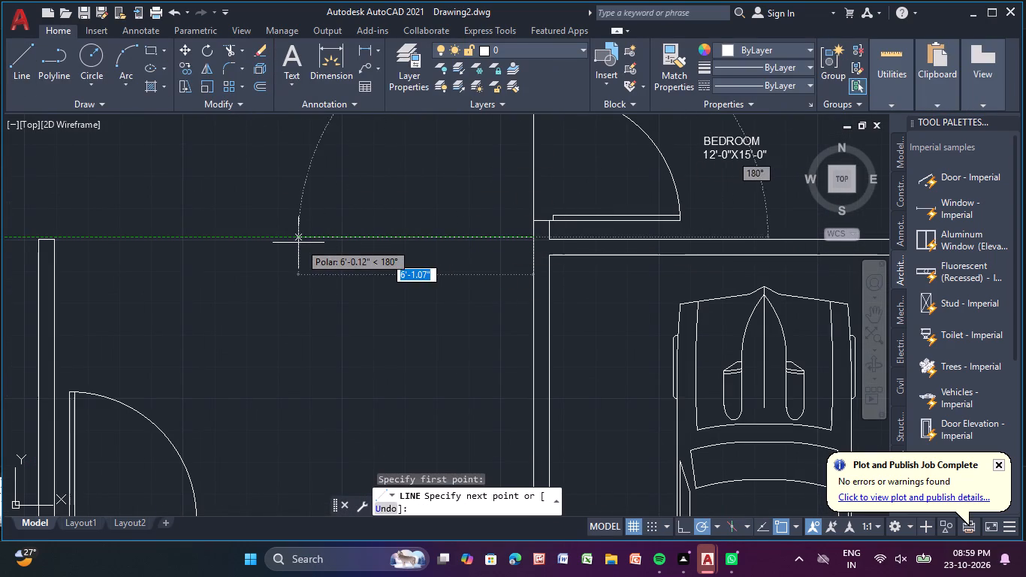
{"action": "left_click", "coordinate": [256, 240]}
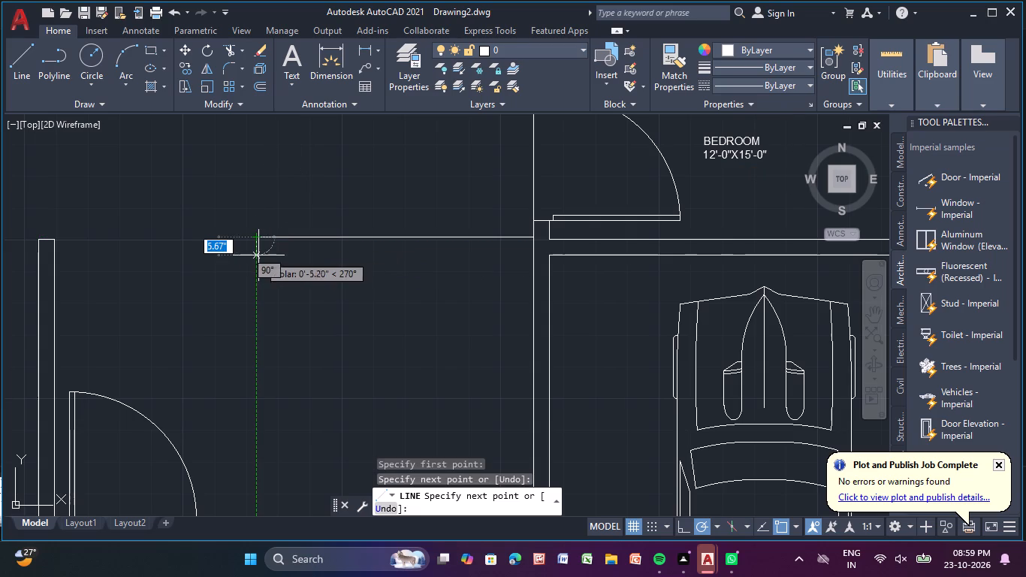
{"action": "type", "text": "5\""}
{"action": "key", "text": "Return"}
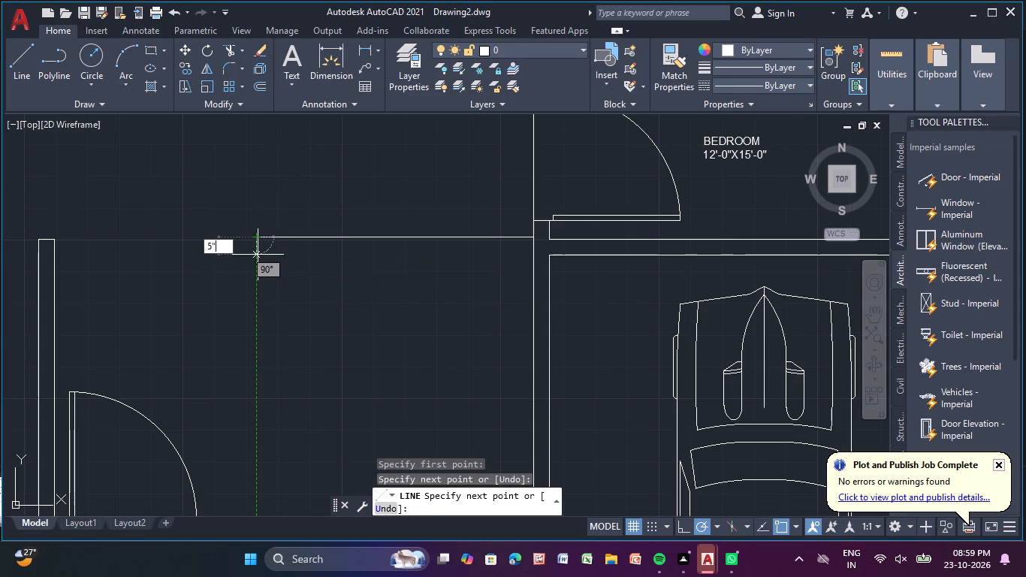
{"action": "left_click", "coordinate": [538, 250]}
{"action": "key", "text": "Escape"}
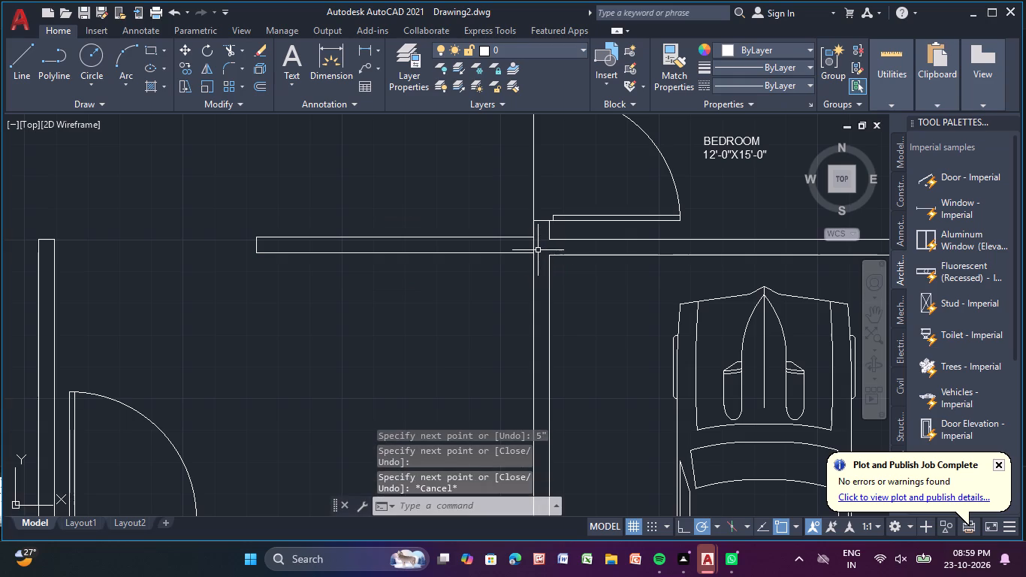
Add the multiline text label FOYER with 13'-0"X7'-0" beneath it, between the new wall stub and the entrance wall.
{"action": "scroll", "coordinate": [527, 253], "scroll_direction": "down", "scroll_amount": 3}
{"action": "middle_click_drag", "start_coordinate": [487, 313], "coordinate": [388, 204]}
{"action": "scroll", "coordinate": [451, 261], "scroll_direction": "up", "scroll_amount": 1}
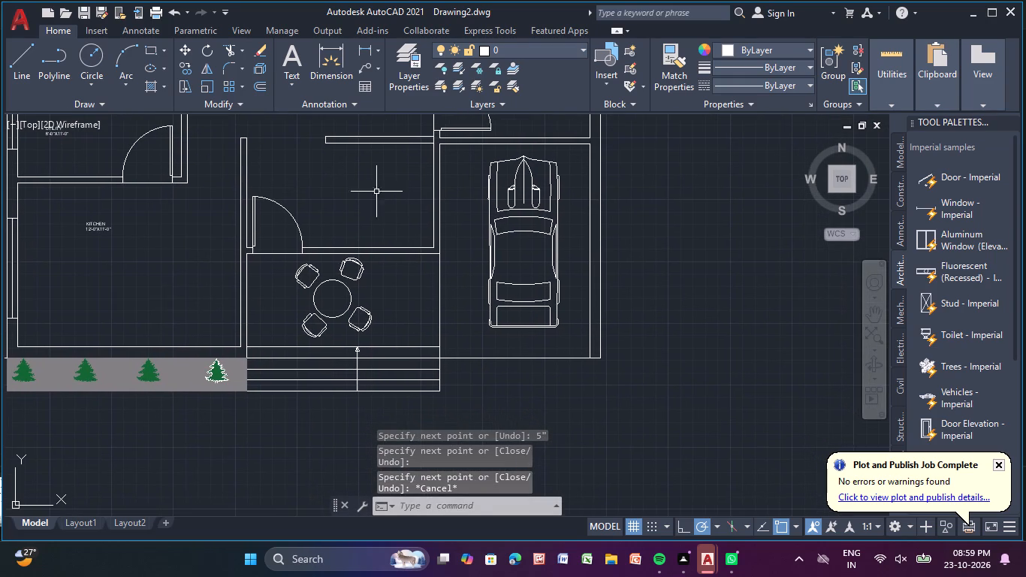
{"action": "left_click", "coordinate": [293, 59]}
{"action": "left_click", "coordinate": [336, 175]}
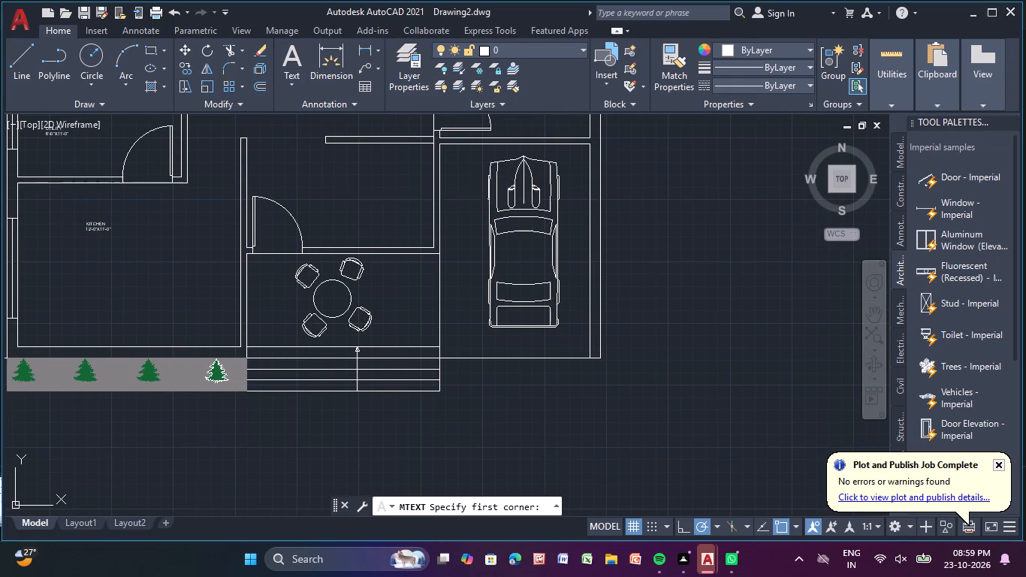
{"action": "left_click", "coordinate": [403, 213]}
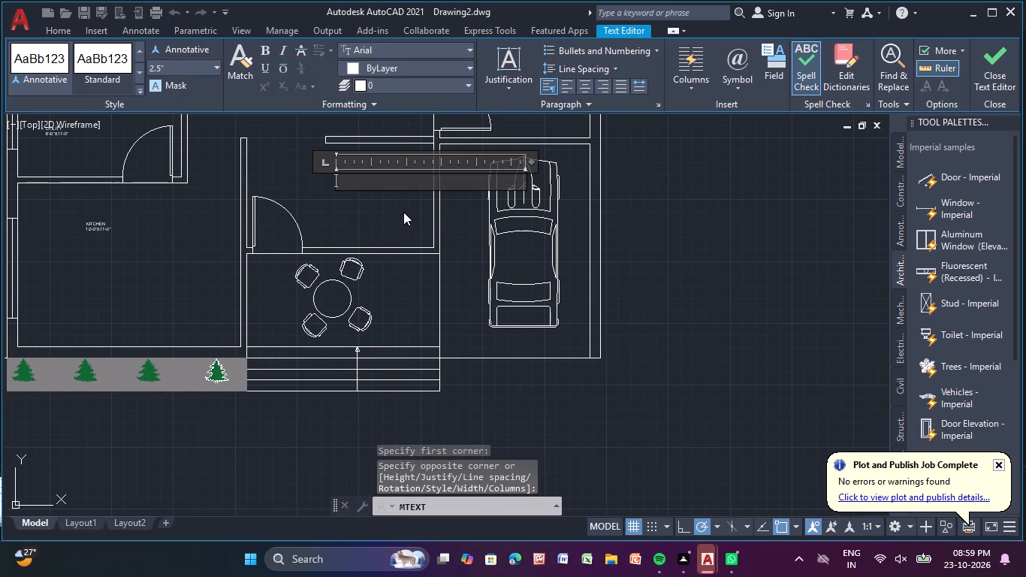
{"action": "type", "text": "fot"}
{"action": "key", "text": "BackSpace"}
{"action": "type", "text": "yer"}
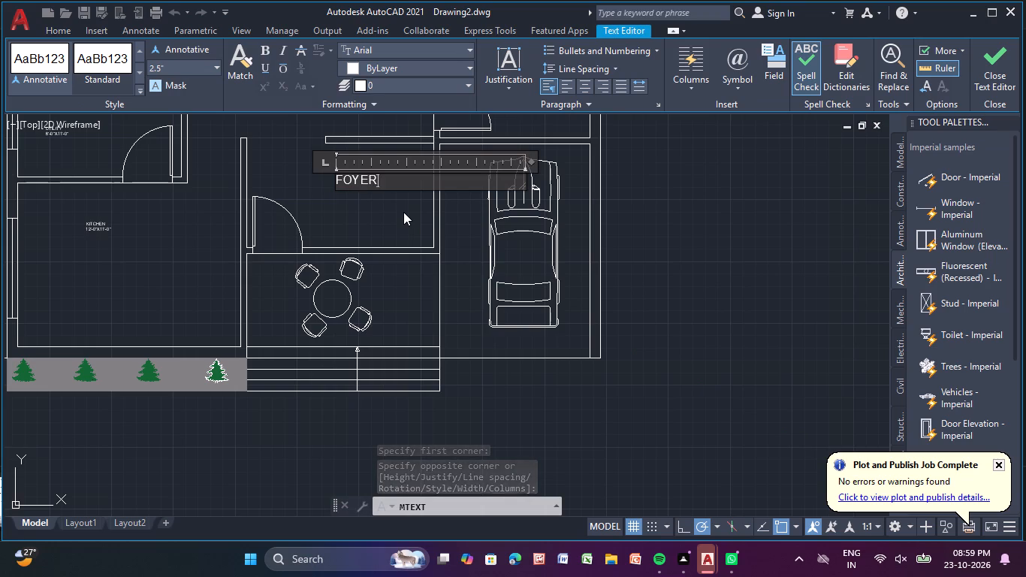
{"action": "key", "text": "Return"}
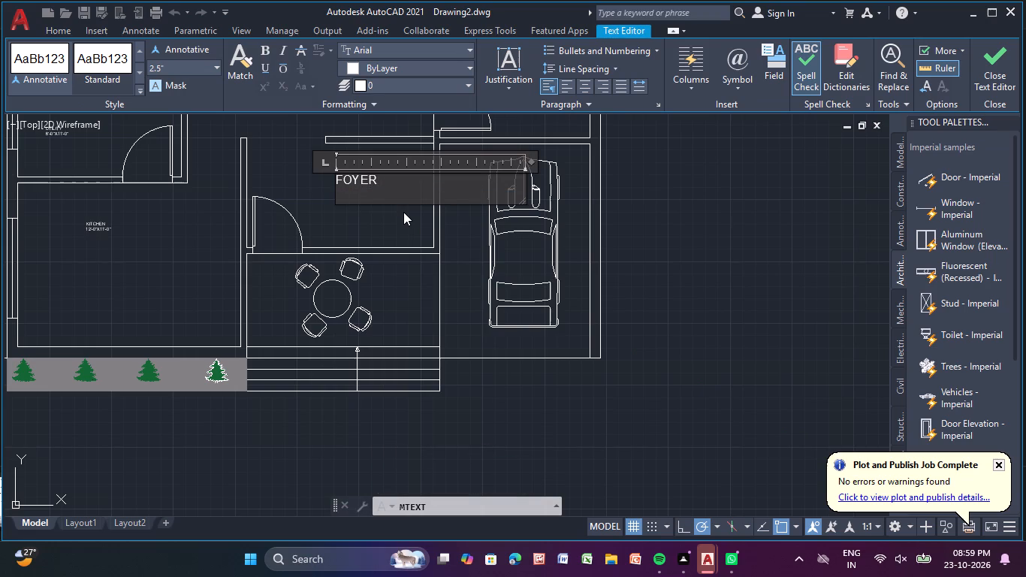
{"action": "type", "text": "13'-0"}
{"action": "key", "text": "shift+quotedbl"}
{"action": "key", "text": "x"}
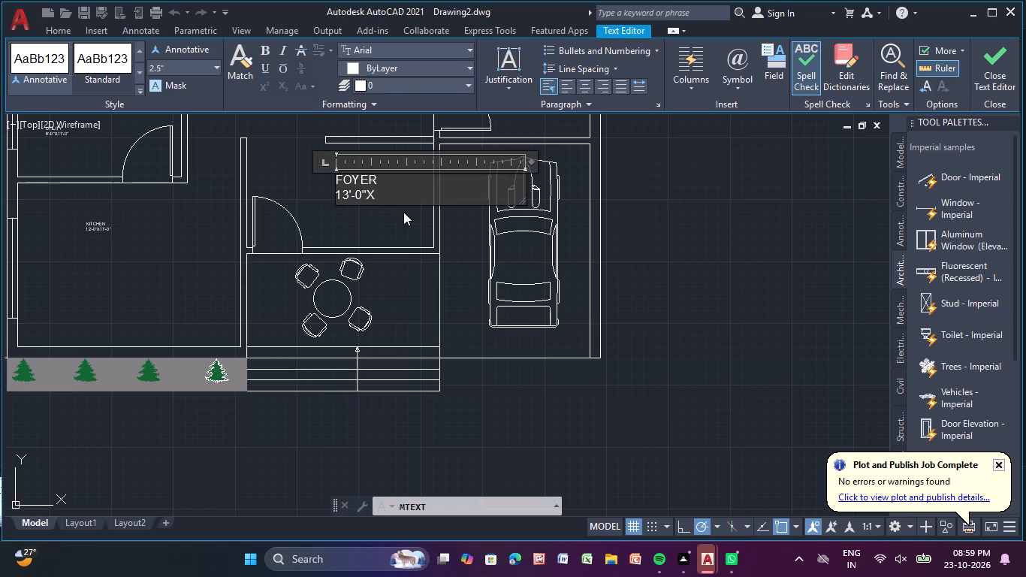
{"action": "type", "text": "7'-0"}
{"action": "key", "text": "shift+quotedbl"}
{"action": "key", "text": "Return"}
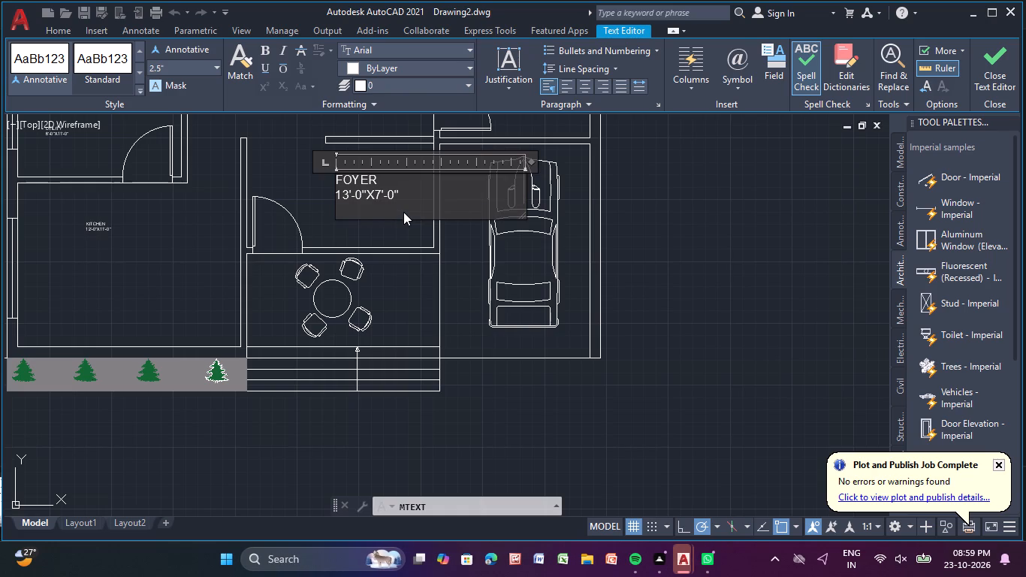
{"action": "right_click", "coordinate": [403, 212]}
{"action": "left_click", "coordinate": [381, 288]}
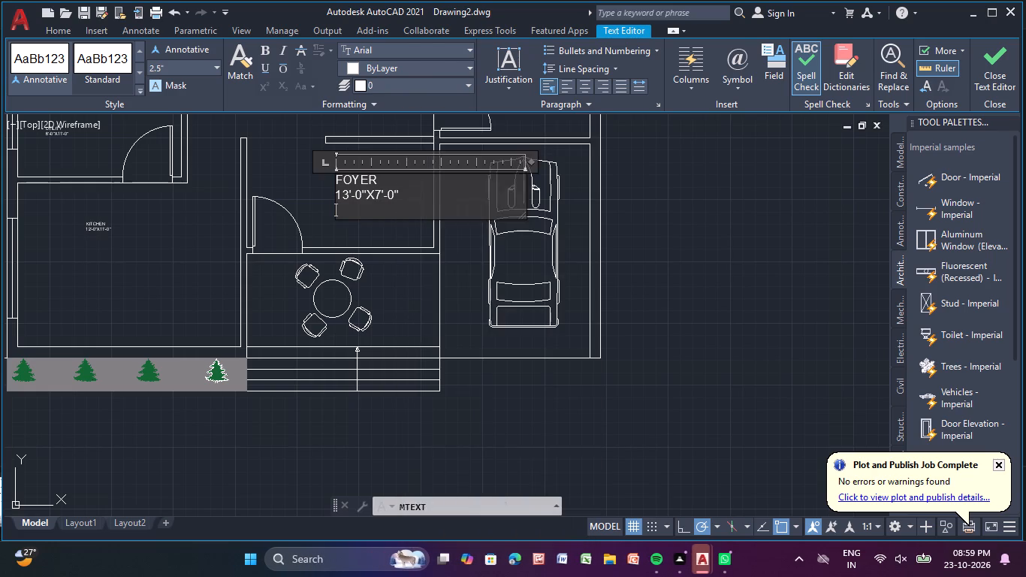
Add the multiline text label SITOUT with 13'-0"X8'-6" beneath it, beside the round table and chairs near the entrance steps.
{"action": "middle_click_drag", "start_coordinate": [379, 281], "coordinate": [335, 220]}
{"action": "left_click", "coordinate": [291, 51]}
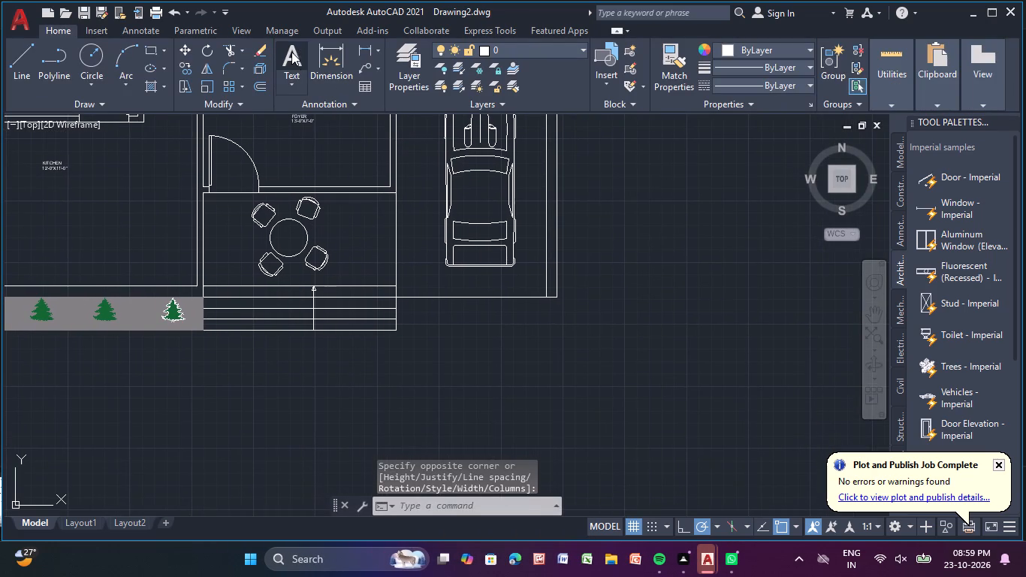
{"action": "middle_click_drag", "start_coordinate": [338, 236], "coordinate": [319, 247]}
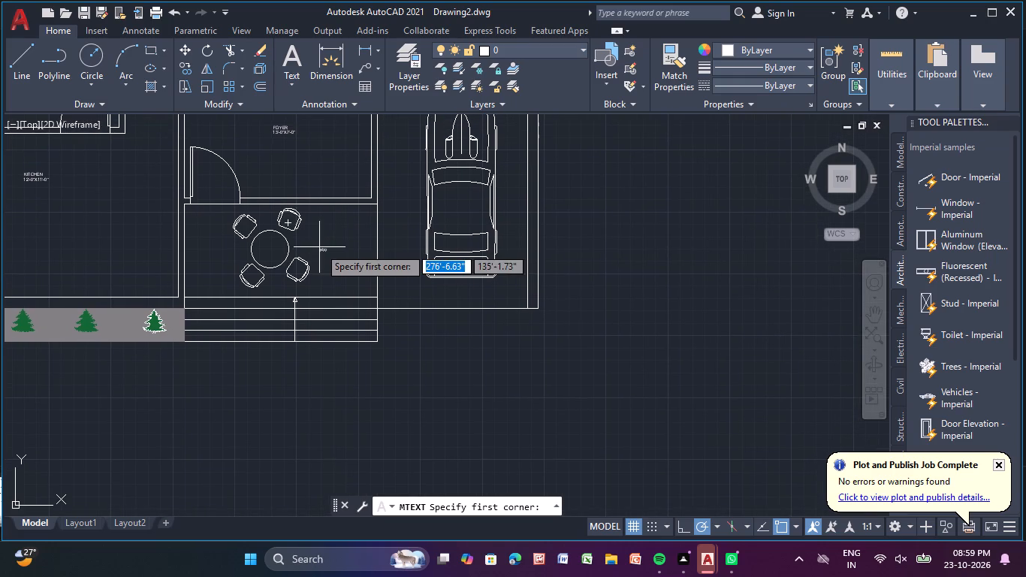
{"action": "left_click", "coordinate": [318, 244]}
{"action": "left_click", "coordinate": [343, 263]}
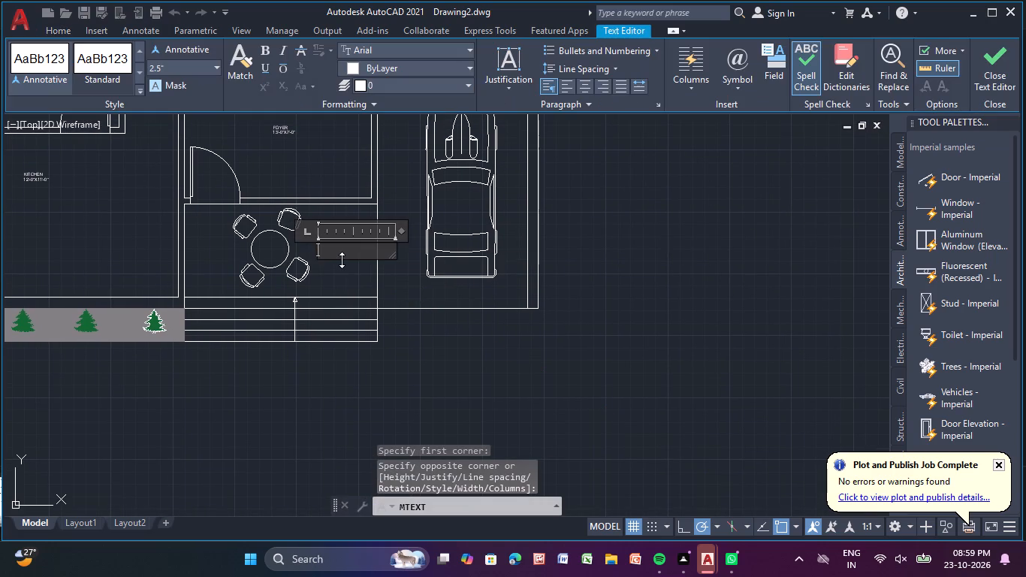
{"action": "type", "text": "si"}
{"action": "type", "text": "tout"}
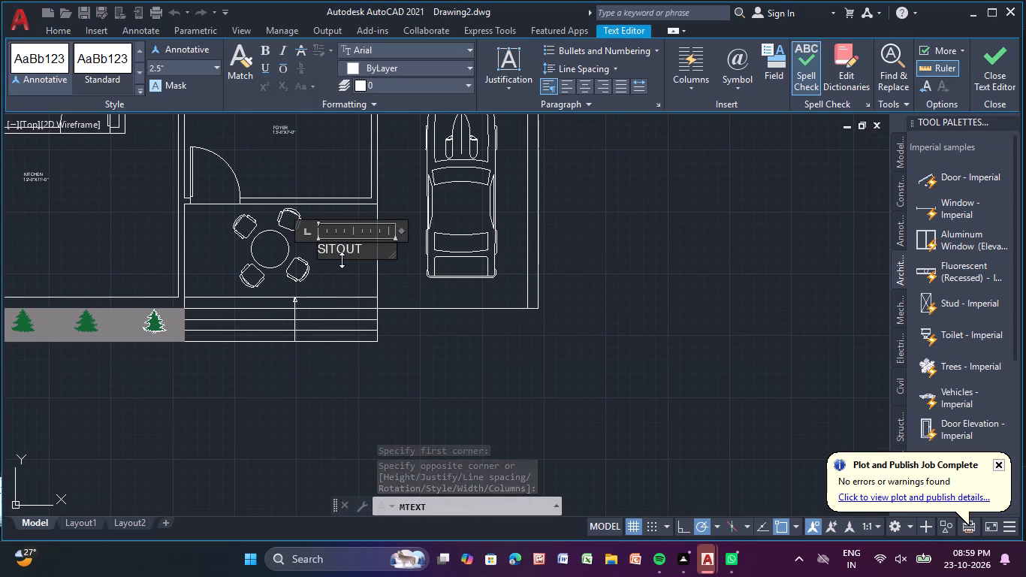
{"action": "key", "text": "Return"}
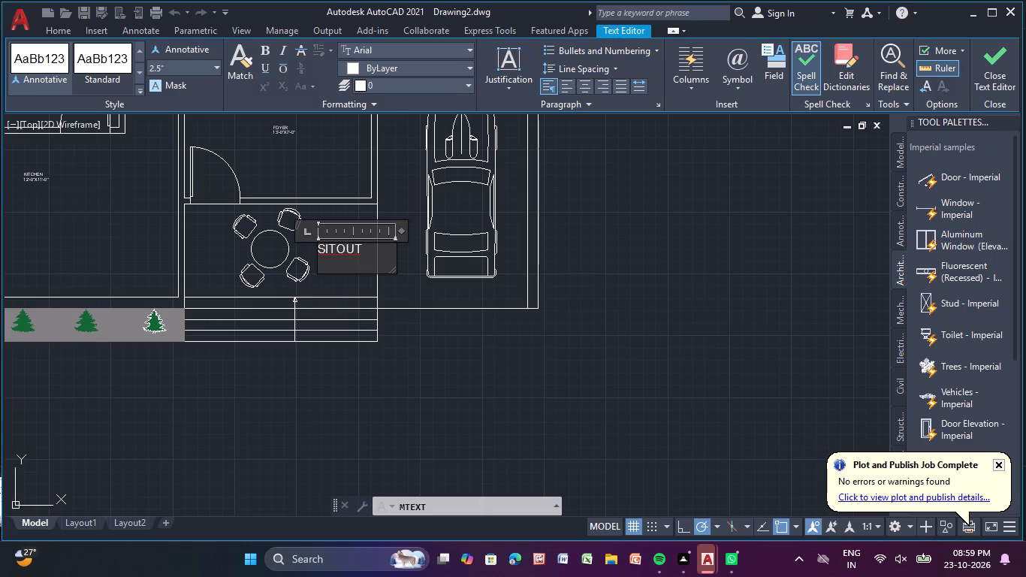
{"action": "type", "text": "13'-0"}
{"action": "key", "text": "shift+quotedbl"}
{"action": "key", "text": "x"}
{"action": "type", "text": "8'-"}
{"action": "key", "text": "6"}
{"action": "key", "text": "shift+quotedbl"}
{"action": "key", "text": "Return"}
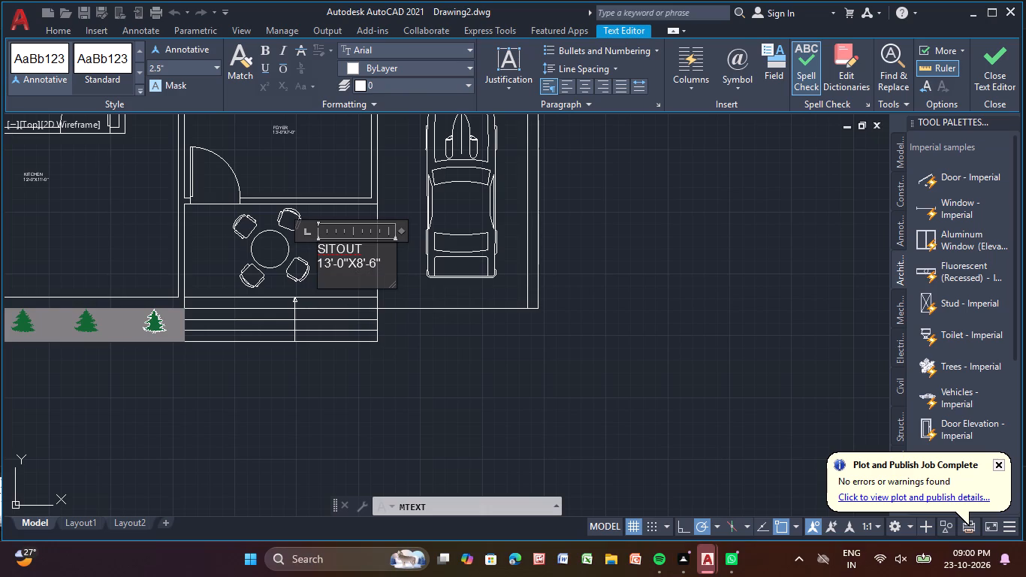
{"action": "right_click", "coordinate": [342, 260]}
{"action": "left_click", "coordinate": [258, 412]}
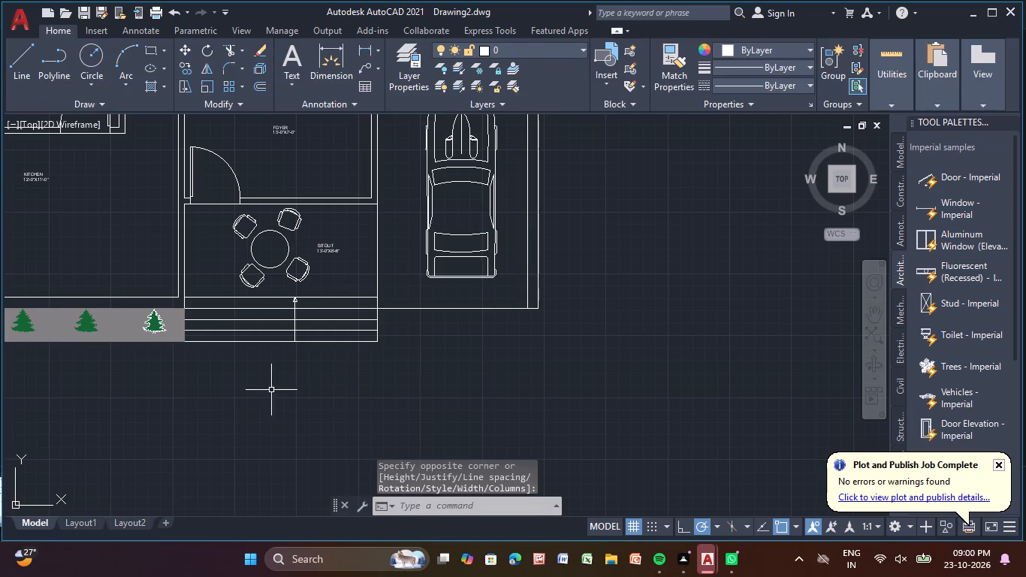
Save the drawing under the new name 23-7 in the Documents folder as an AutoCAD 2018 drawing.
{"action": "scroll", "coordinate": [312, 356], "scroll_direction": "down", "scroll_amount": 2}
{"action": "middle_click_drag", "start_coordinate": [440, 321], "coordinate": [466, 325]}
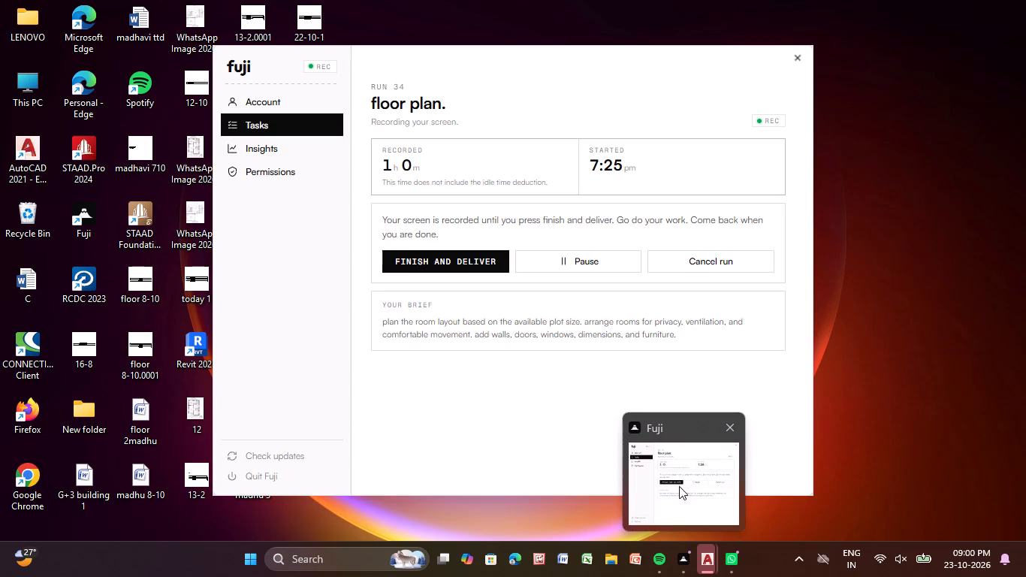
{"action": "scroll", "coordinate": [364, 215], "scroll_direction": "down", "scroll_amount": 1}
{"action": "middle_click_drag", "start_coordinate": [389, 250], "coordinate": [418, 336]}
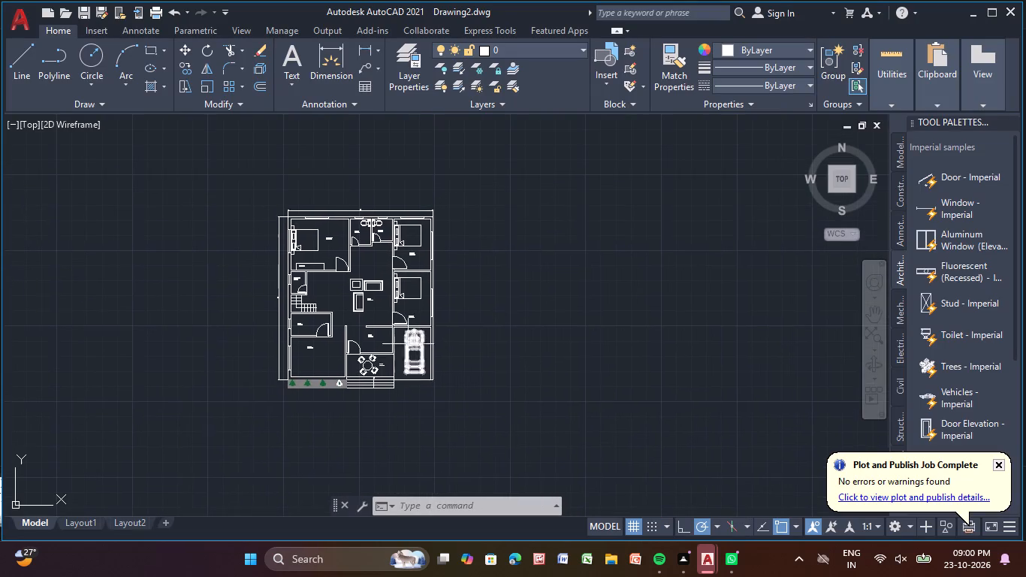
{"action": "left_click", "coordinate": [28, 17]}
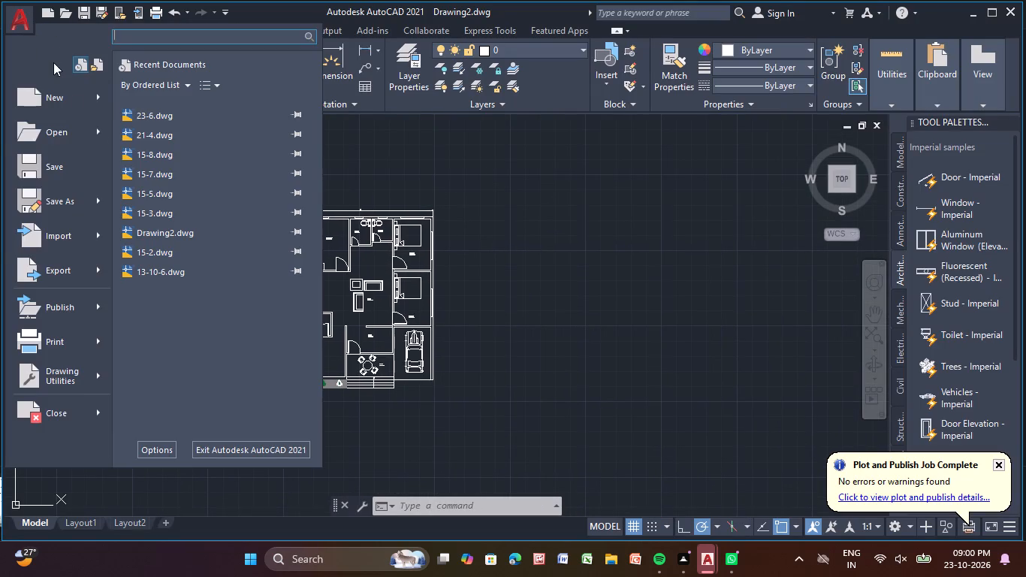
{"action": "left_click", "coordinate": [59, 194]}
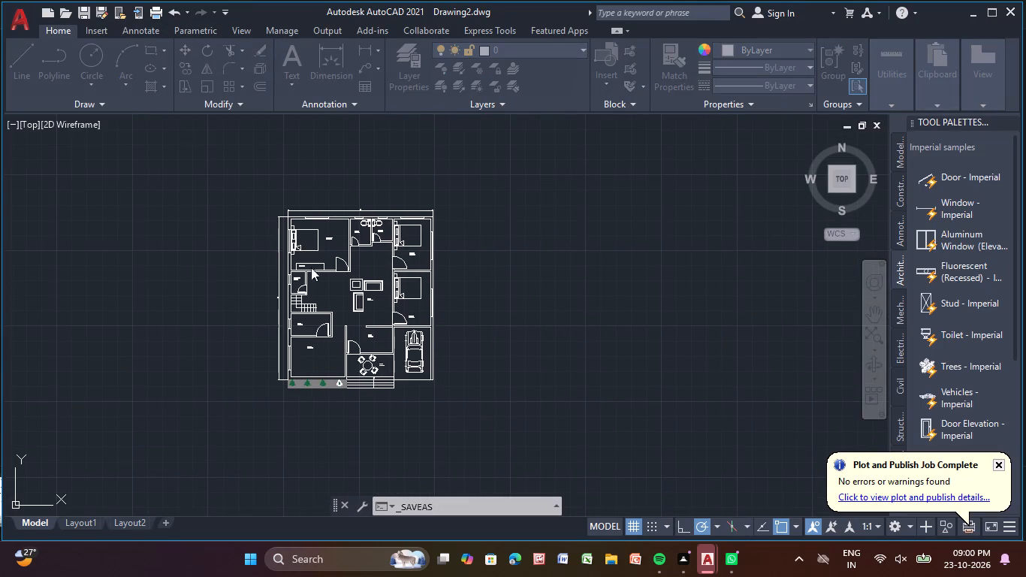
{"action": "left_click", "coordinate": [522, 410]}
{"action": "left_click", "coordinate": [515, 420]}
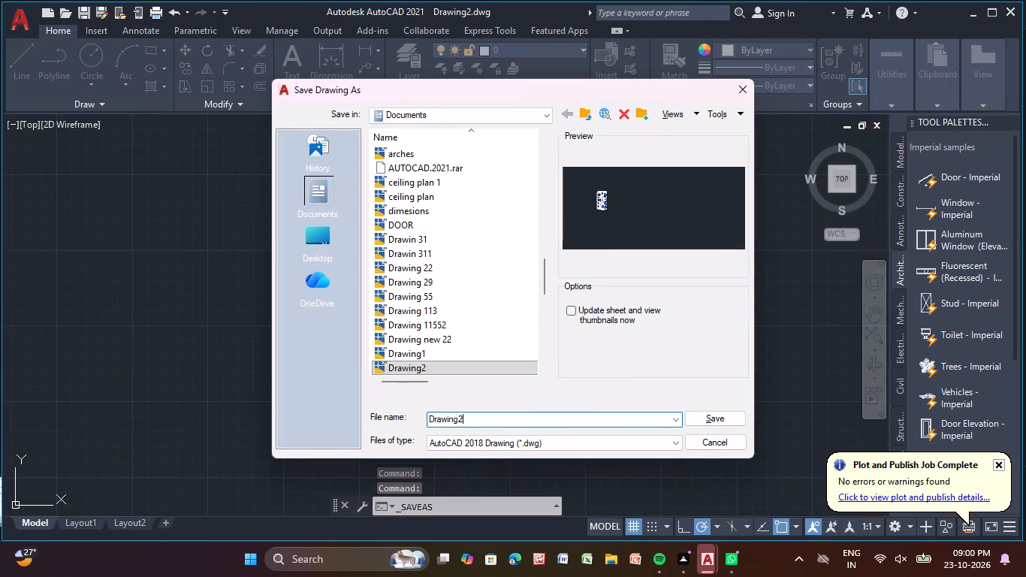
{"action": "key", "text": "BackSpace"}
{"action": "key", "text": "BackSpace"}
{"action": "key", "text": "BackSpace"}
{"action": "key", "text": "BackSpace"}
{"action": "key", "text": "BackSpace"}
{"action": "key", "text": "BackSpace"}
{"action": "key", "text": "BackSpace"}
{"action": "key", "text": "BackSpace"}
{"action": "type", "text": "23"}
{"action": "key", "text": "minus"}
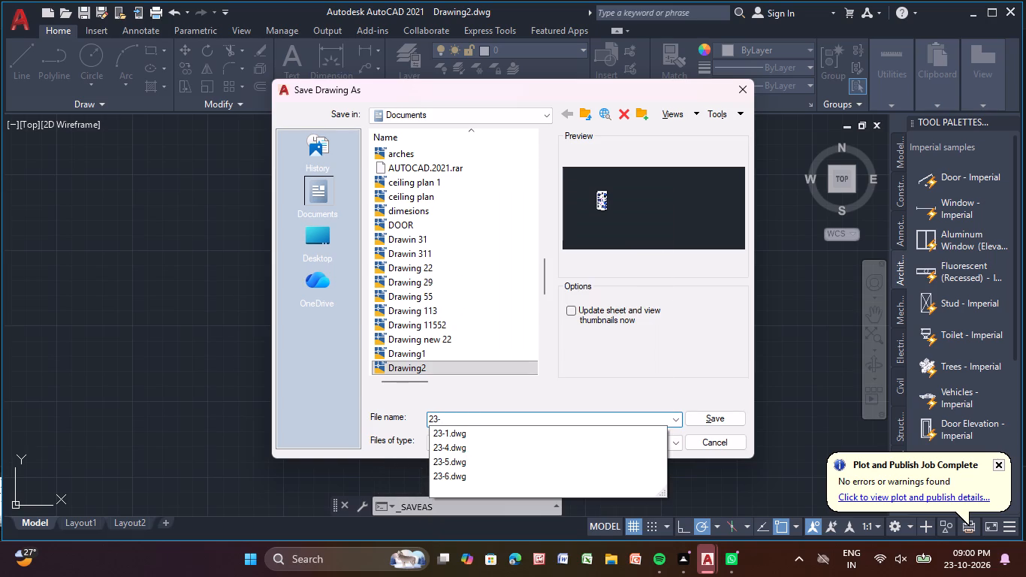
{"action": "key", "text": "7"}
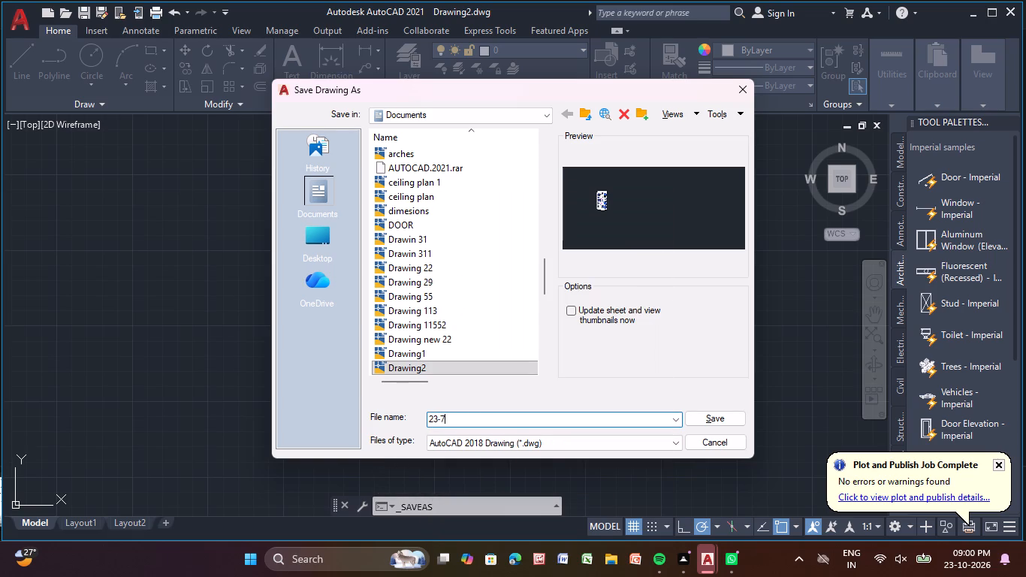
{"action": "left_click", "coordinate": [706, 416]}
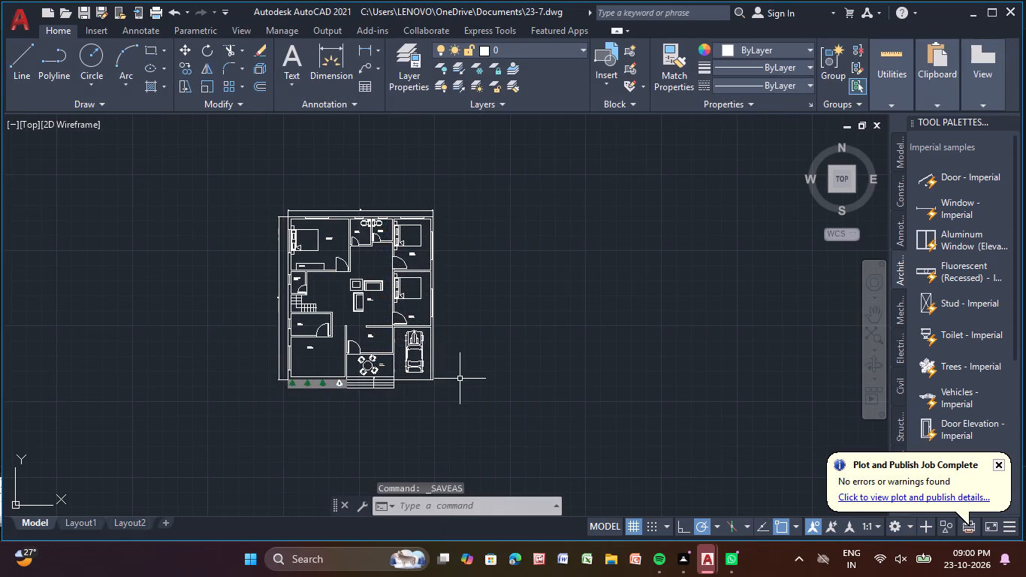
Save the drawing again as 23-7 in Documents, replacing the existing file.
{"action": "left_click", "coordinate": [11, 19]}
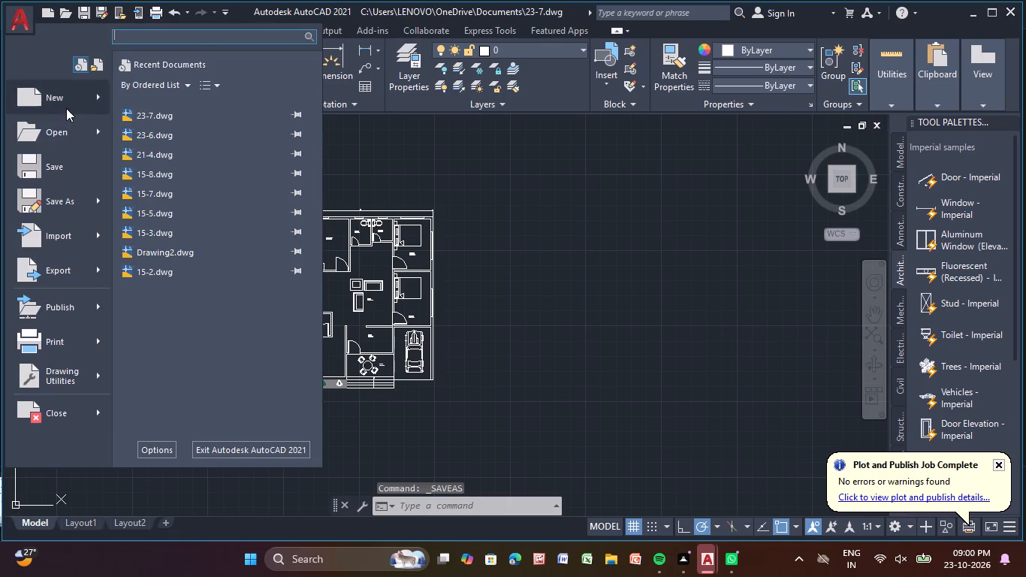
{"action": "left_click", "coordinate": [62, 205]}
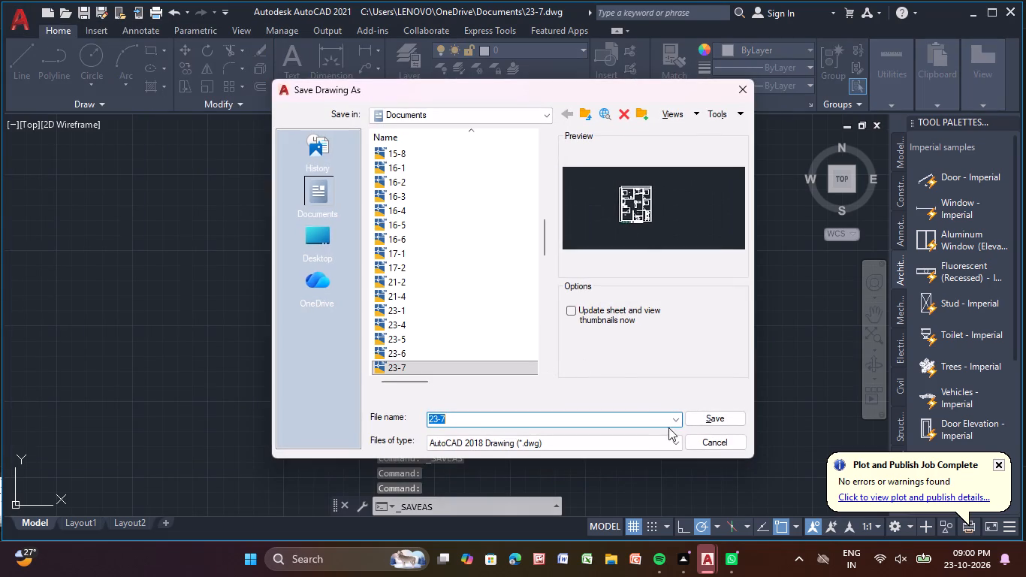
{"action": "left_click", "coordinate": [705, 419]}
{"action": "left_click", "coordinate": [484, 316]}
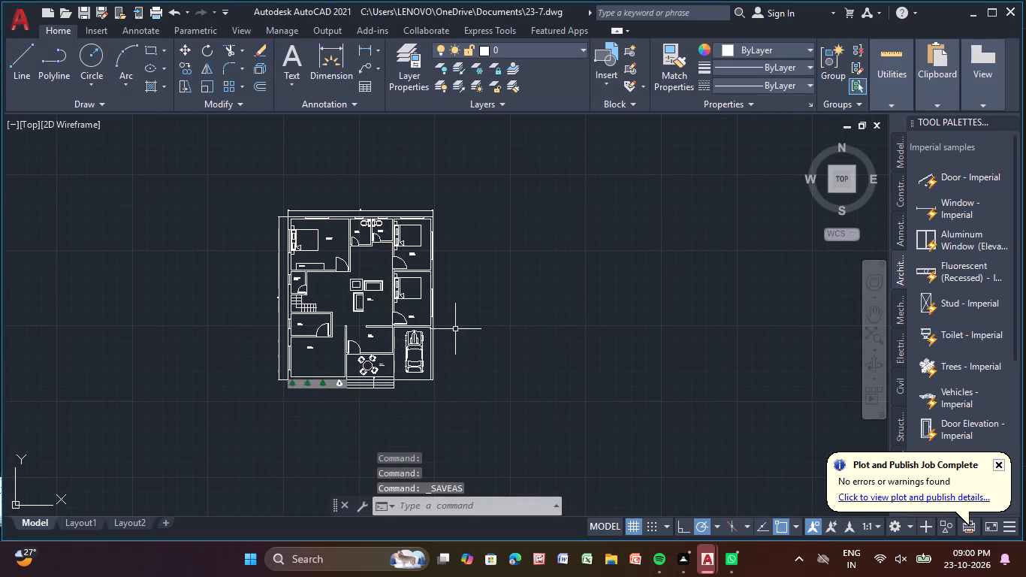
Load the previous plot settings for plotting the model and preview the sheet.
{"action": "key", "text": "ctrl+p"}
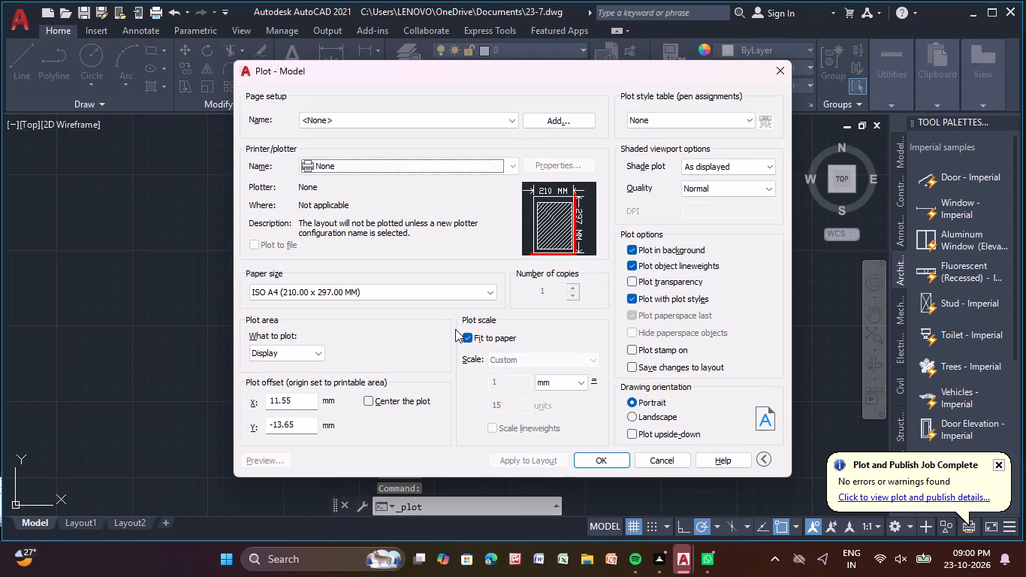
{"action": "left_click", "coordinate": [404, 117]}
{"action": "left_click", "coordinate": [398, 143]}
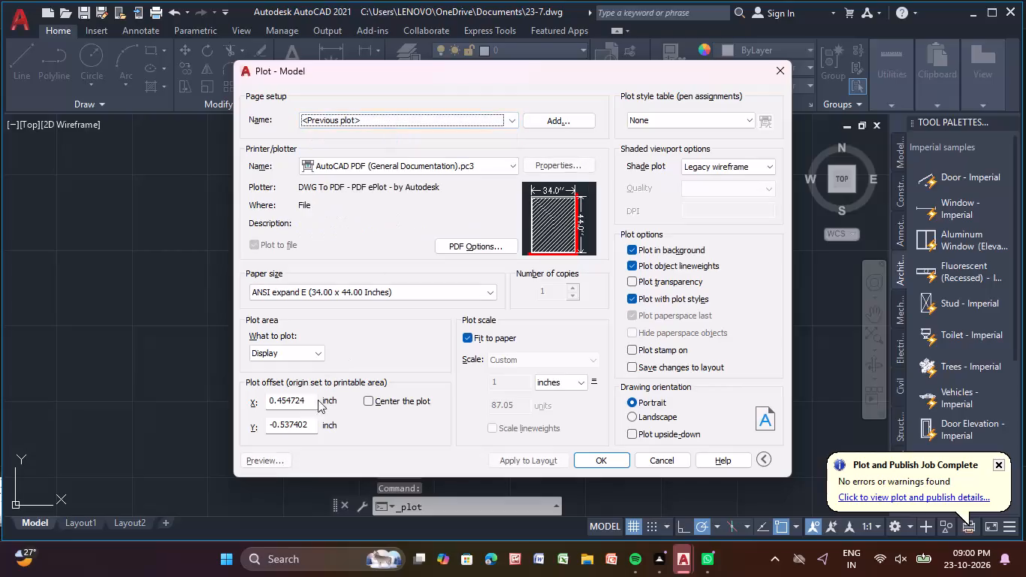
{"action": "left_click", "coordinate": [267, 469]}
{"action": "left_click", "coordinate": [270, 455]}
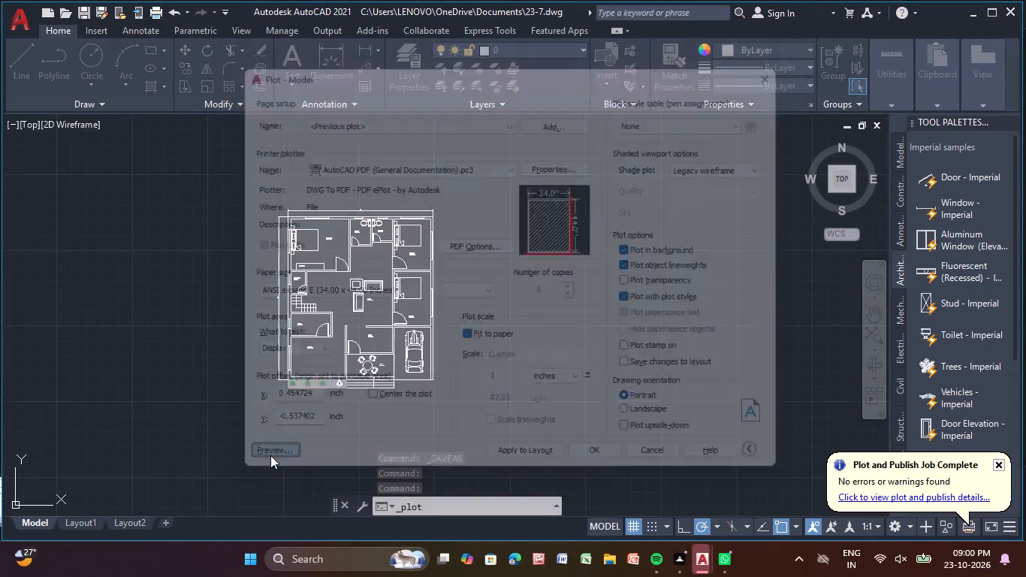
{"action": "left_click", "coordinate": [281, 430]}
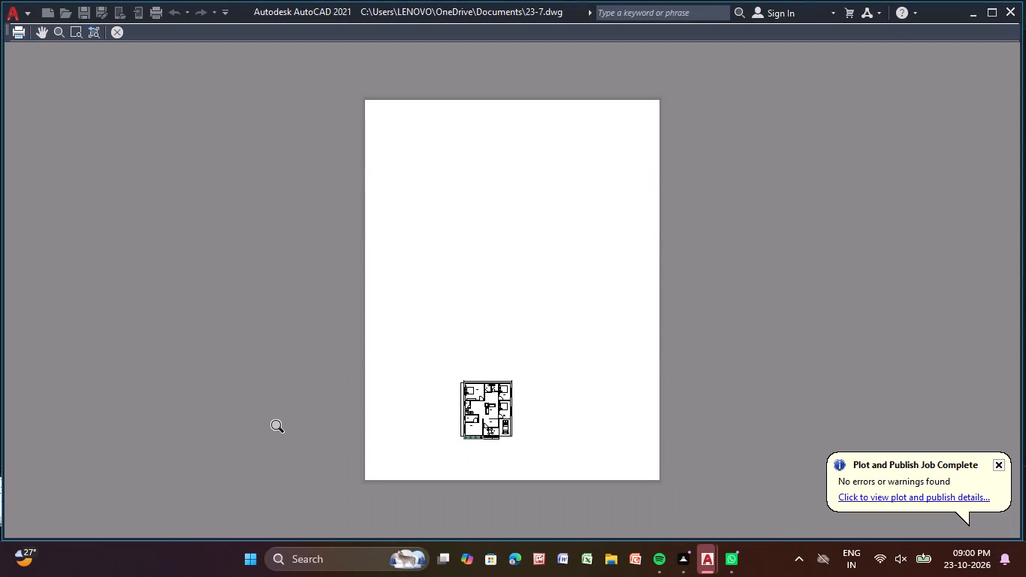
{"action": "key", "text": "Escape"}
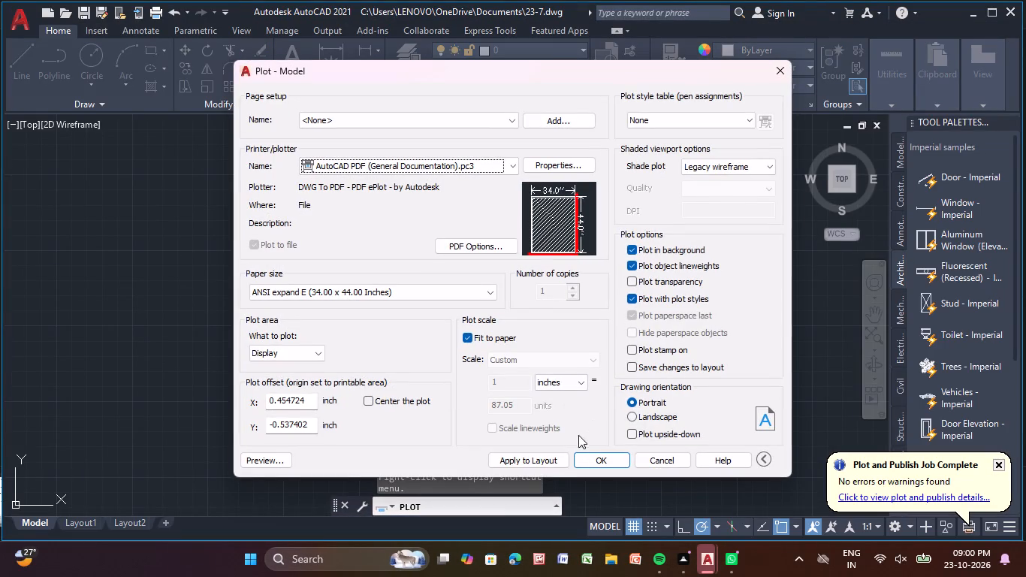
Apply the plot settings to the layout and plot the floor plan to 23-7-Model.pdf in Documents.
{"action": "left_click", "coordinate": [546, 461]}
{"action": "left_click", "coordinate": [602, 463]}
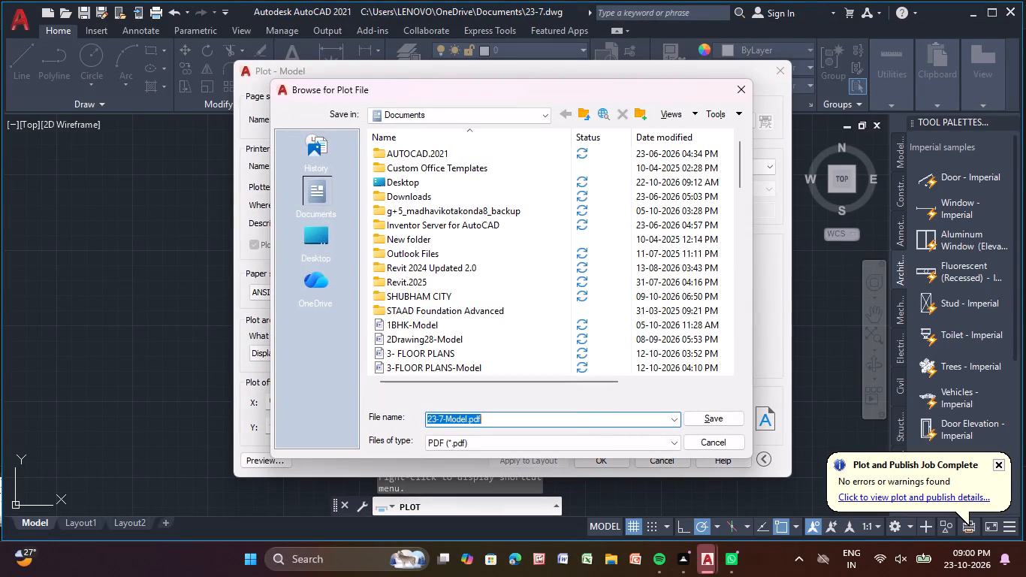
{"action": "left_click", "coordinate": [717, 421]}
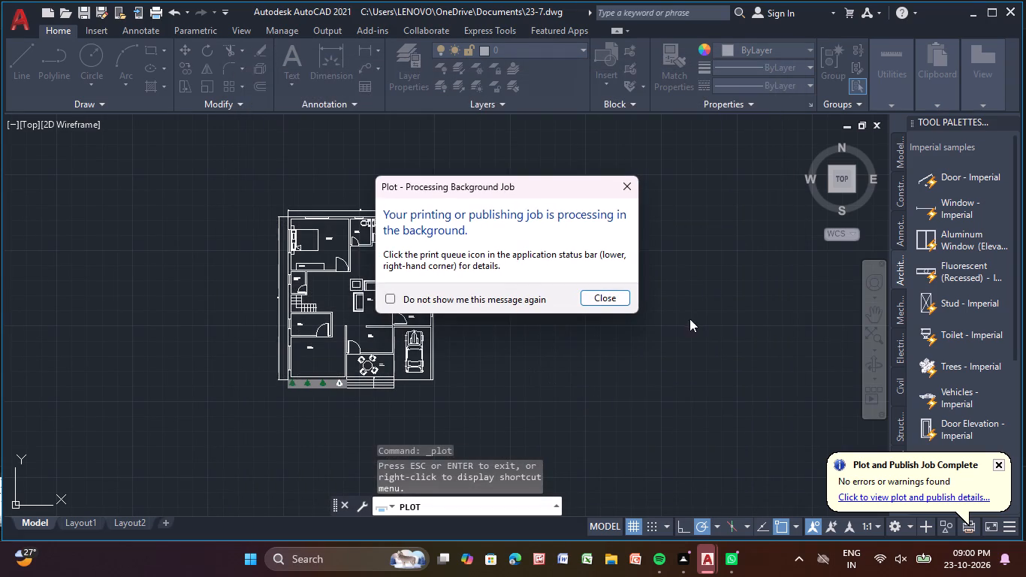
{"action": "left_click", "coordinate": [619, 176]}
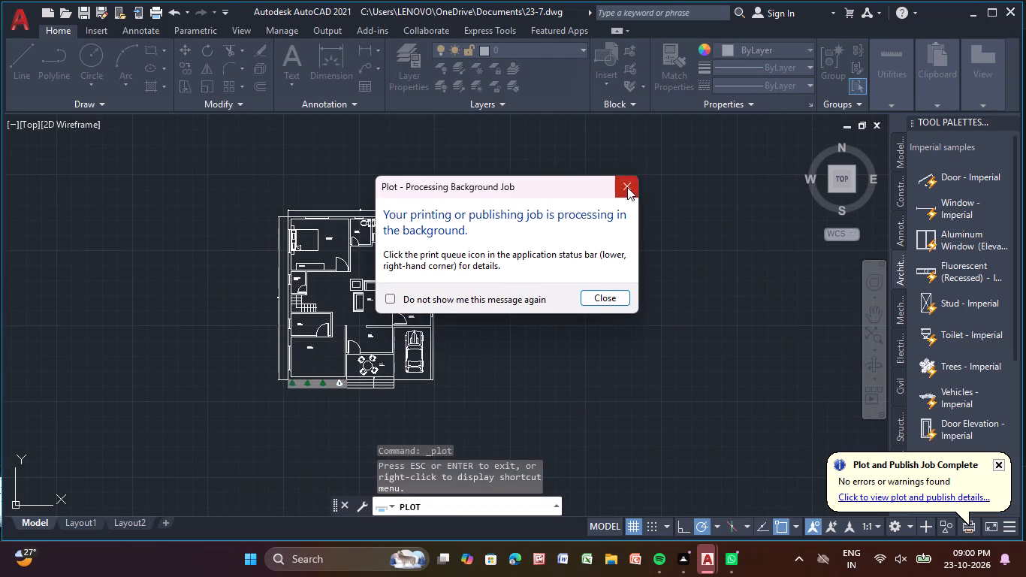
{"action": "left_click", "coordinate": [628, 187]}
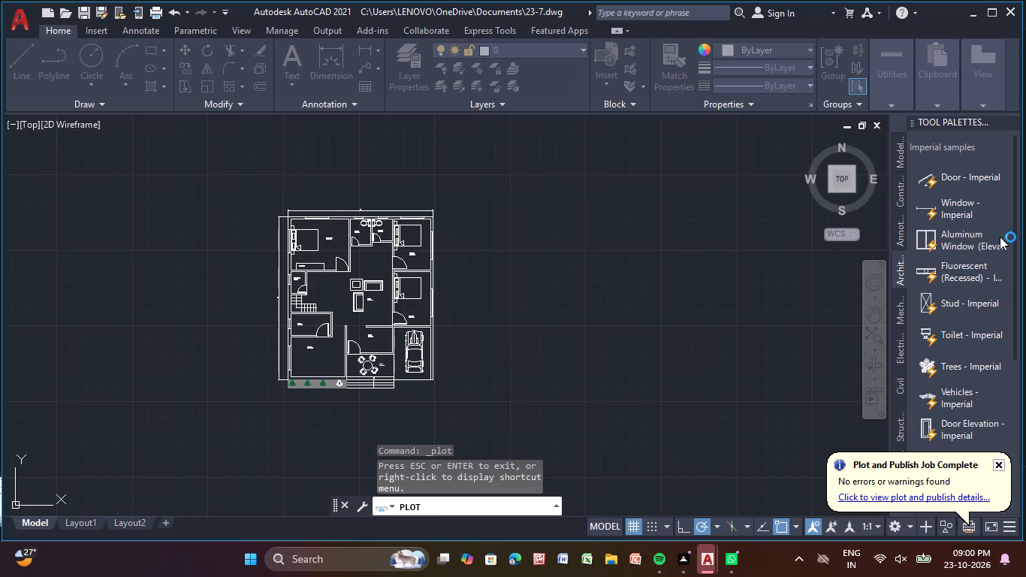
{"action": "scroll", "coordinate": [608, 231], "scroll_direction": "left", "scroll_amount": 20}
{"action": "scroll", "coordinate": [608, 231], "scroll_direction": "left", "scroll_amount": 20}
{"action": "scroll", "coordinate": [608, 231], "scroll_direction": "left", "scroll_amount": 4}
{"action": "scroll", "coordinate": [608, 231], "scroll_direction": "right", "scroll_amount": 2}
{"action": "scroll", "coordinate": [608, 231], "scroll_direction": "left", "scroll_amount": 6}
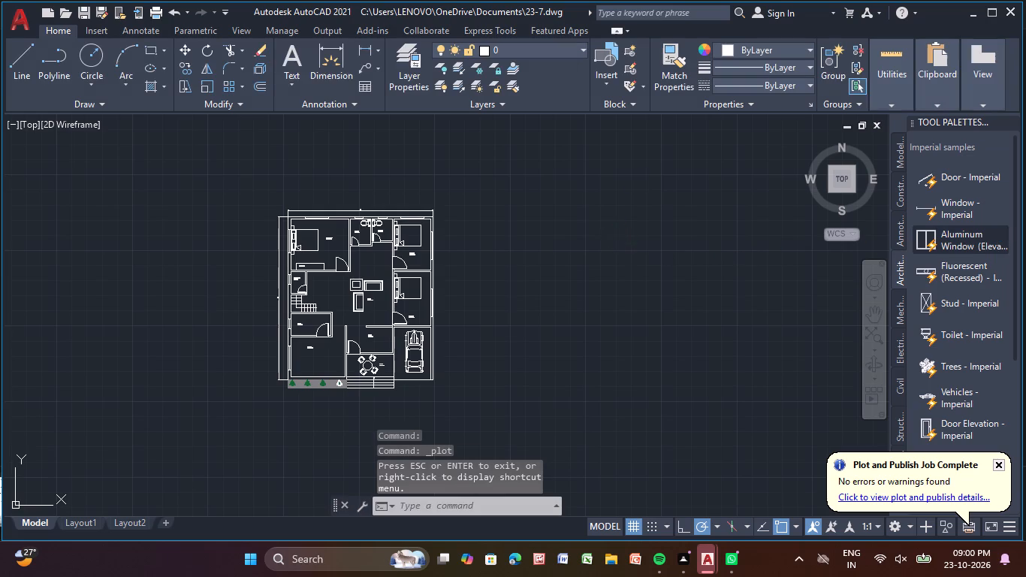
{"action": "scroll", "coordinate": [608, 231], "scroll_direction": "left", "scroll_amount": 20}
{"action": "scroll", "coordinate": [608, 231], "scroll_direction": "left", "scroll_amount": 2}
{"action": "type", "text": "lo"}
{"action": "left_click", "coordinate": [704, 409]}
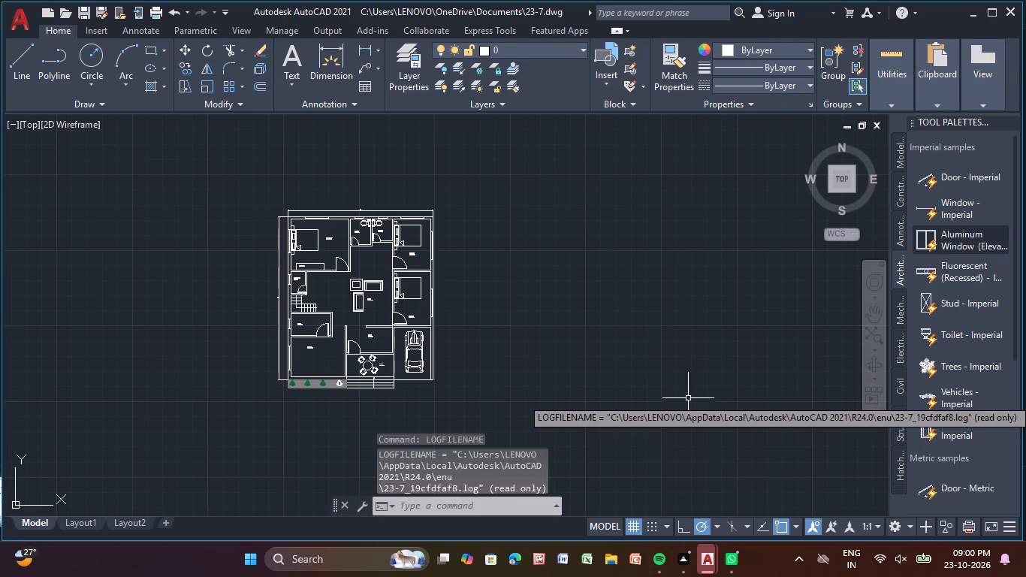